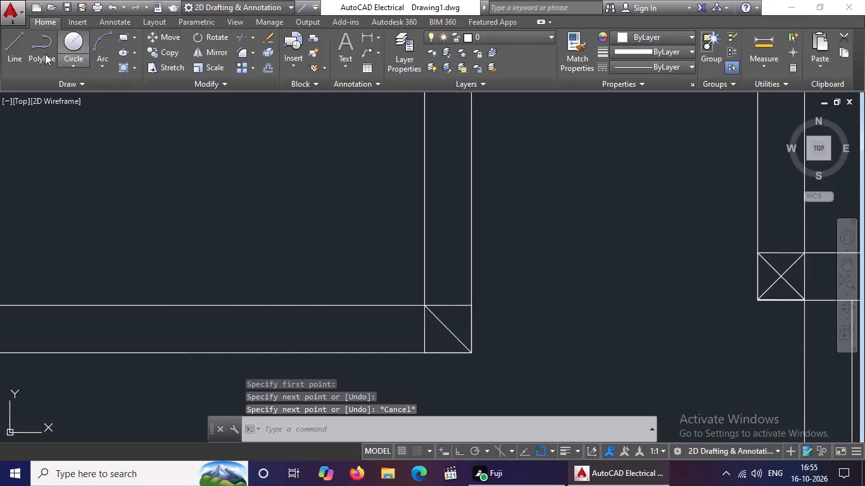
Draw the second diagonal, from bottom-left to top-right, across the square at the larger left-hand room's bottom-right corner.
left_click(23, 53)
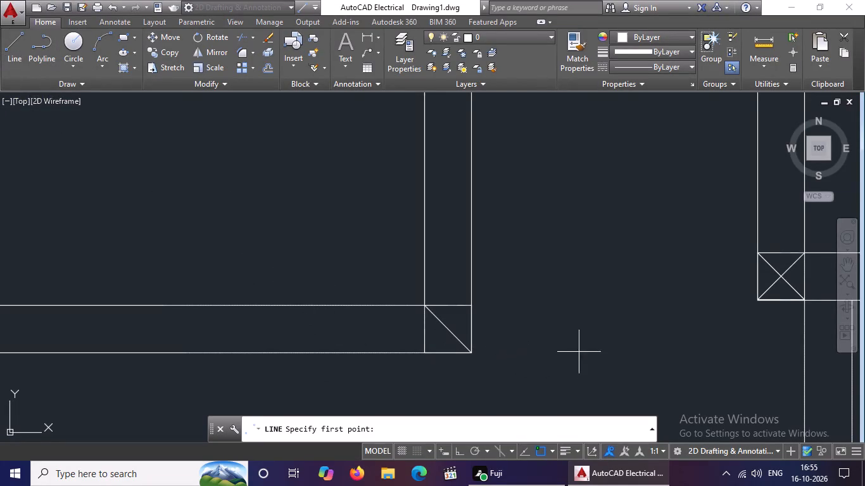
left_click(424, 352)
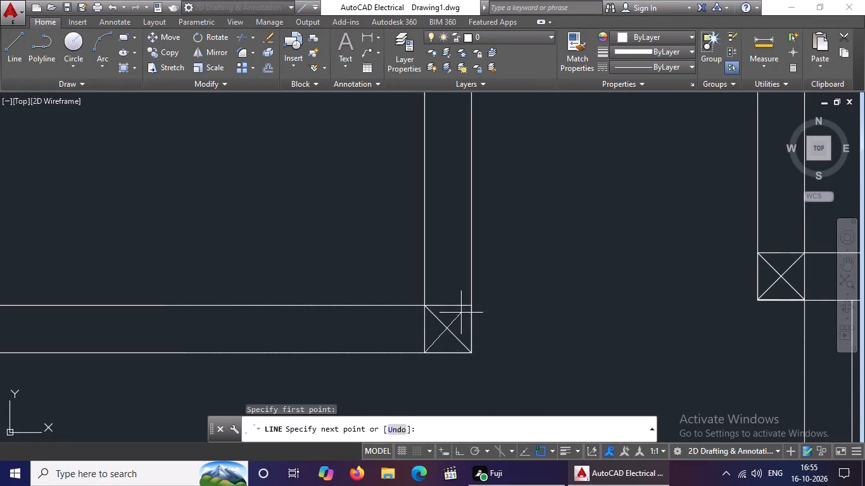
left_click(472, 308)
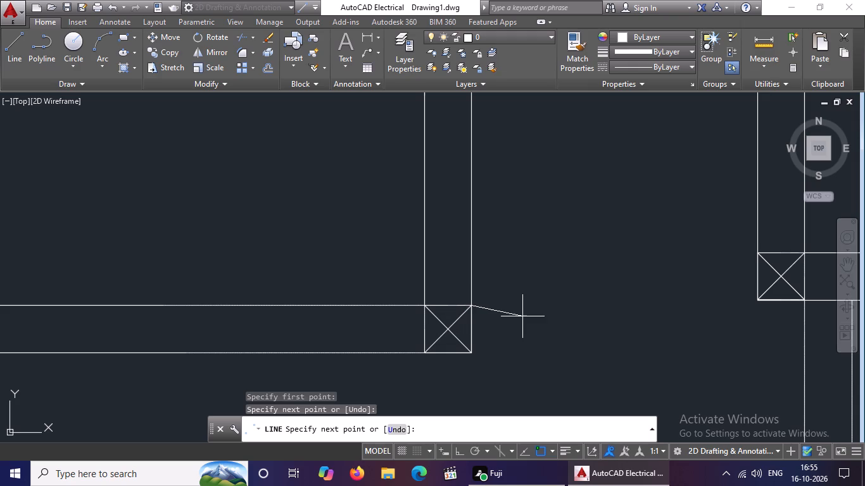
key("Escape")
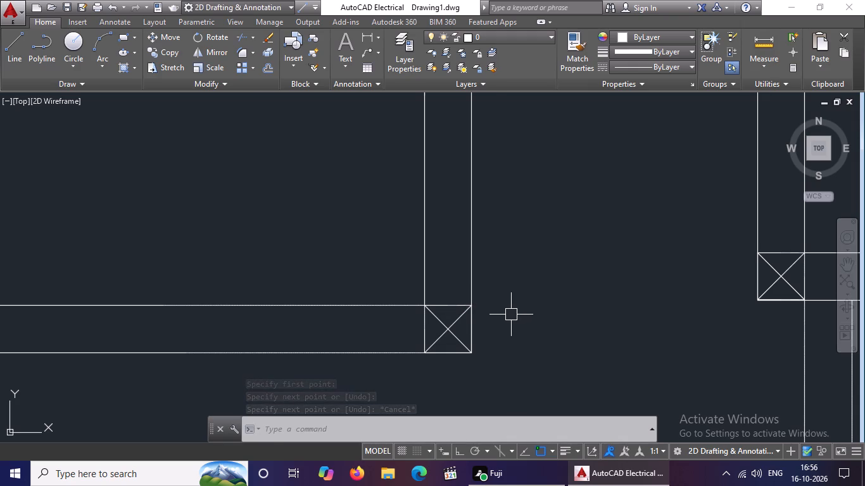
Draw two crossing diagonals between opposite corners of the square at the larger left-hand room's bottom-left corner.
scroll(511, 315, "down", 3)
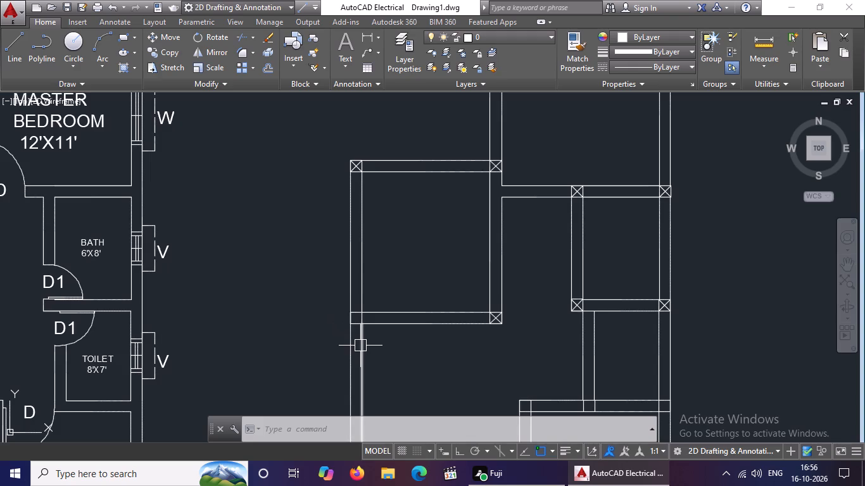
scroll(360, 345, "up", 2)
key("l")
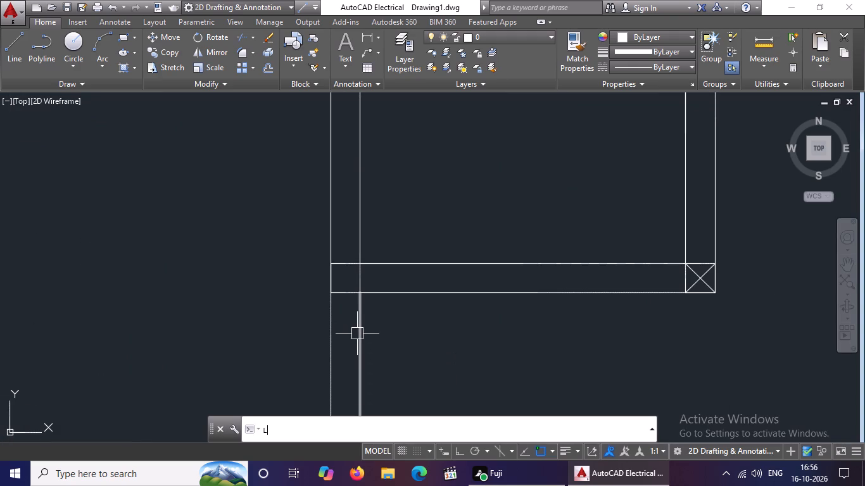
key("Return")
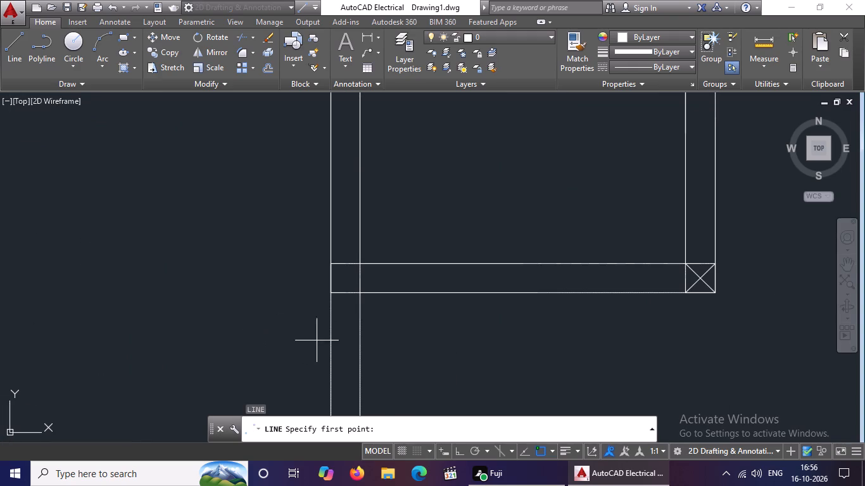
left_click(333, 292)
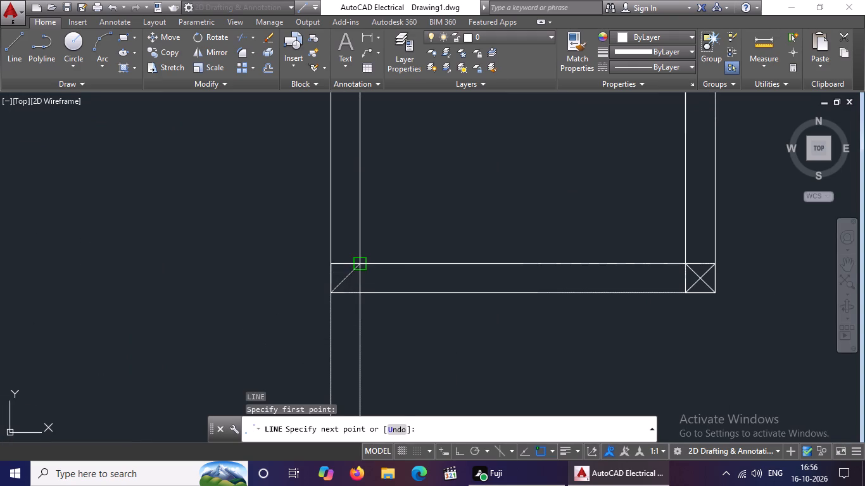
left_click(360, 265)
key("Escape")
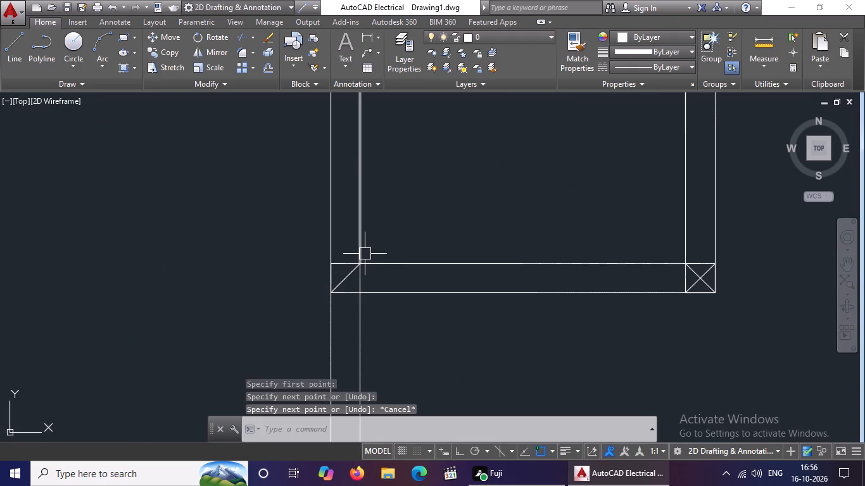
left_click(21, 55)
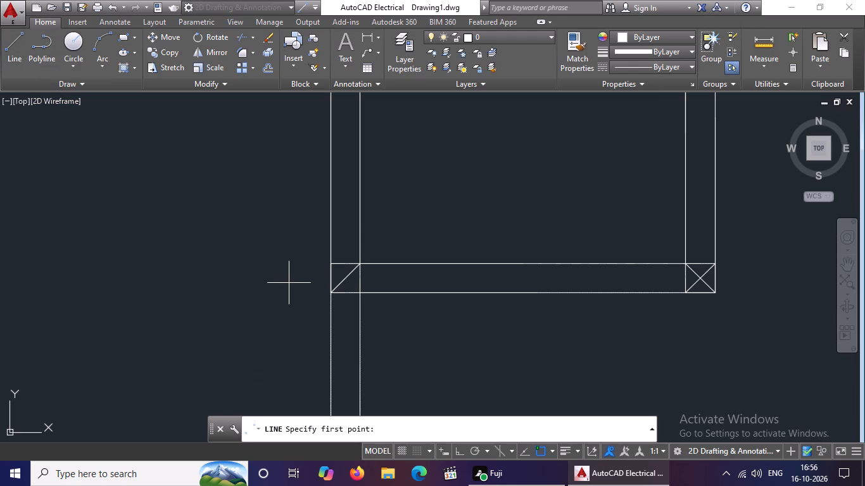
left_click(331, 263)
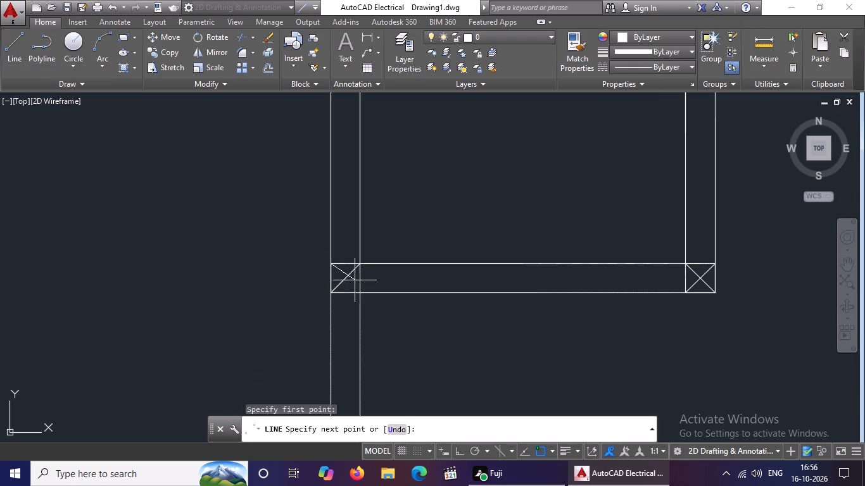
left_click(360, 290)
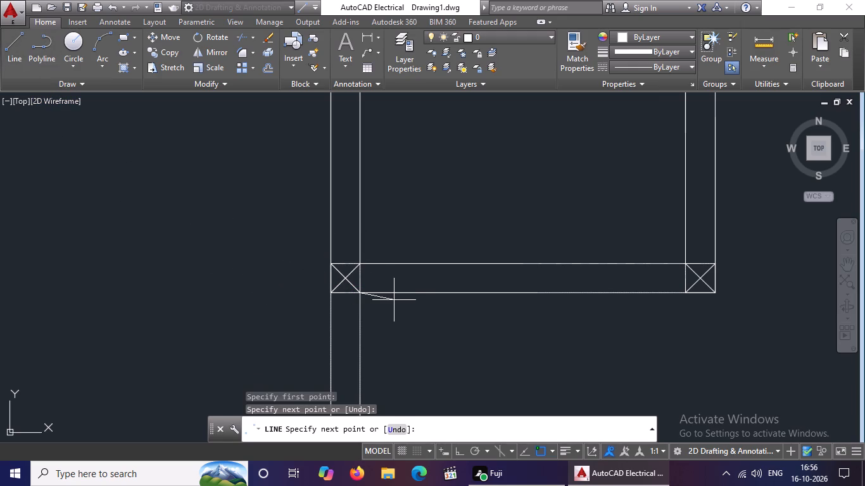
key("Escape")
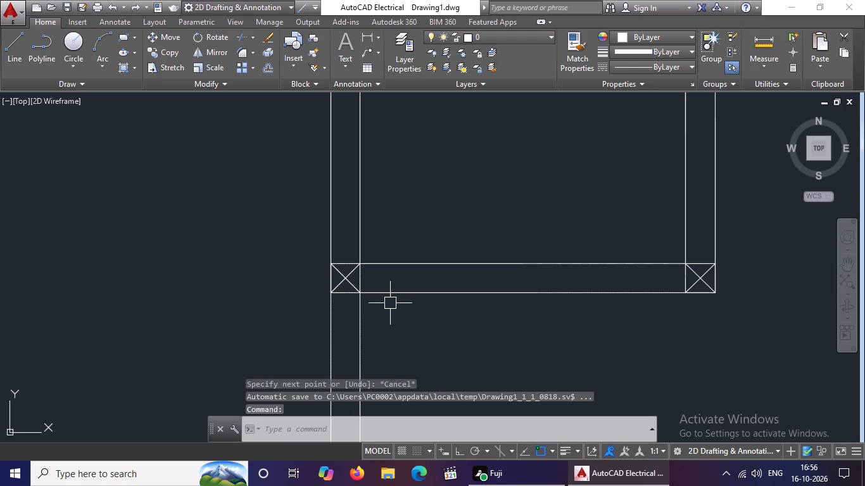
Draw two crossing diagonals in the square at the top-left corner of the lower right-hand room.
scroll(339, 321, "down", 3)
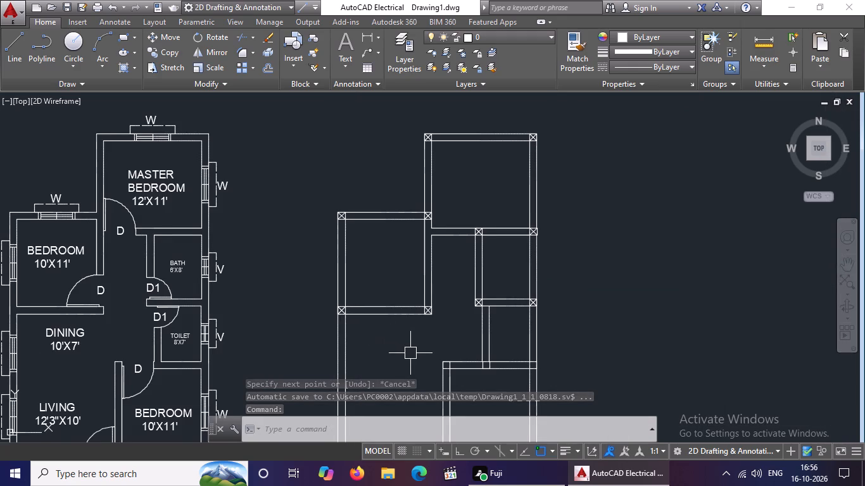
middle_click_drag(410, 351, 409, 275)
scroll(475, 301, "up", 2)
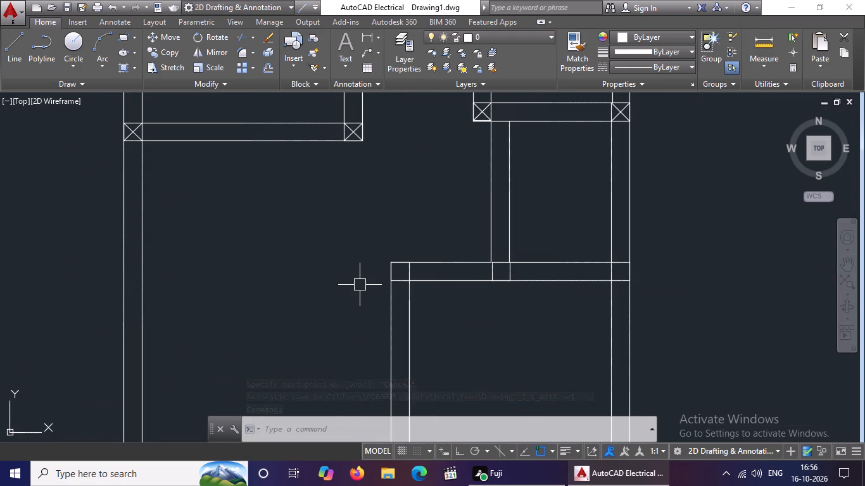
key("l")
key("Return")
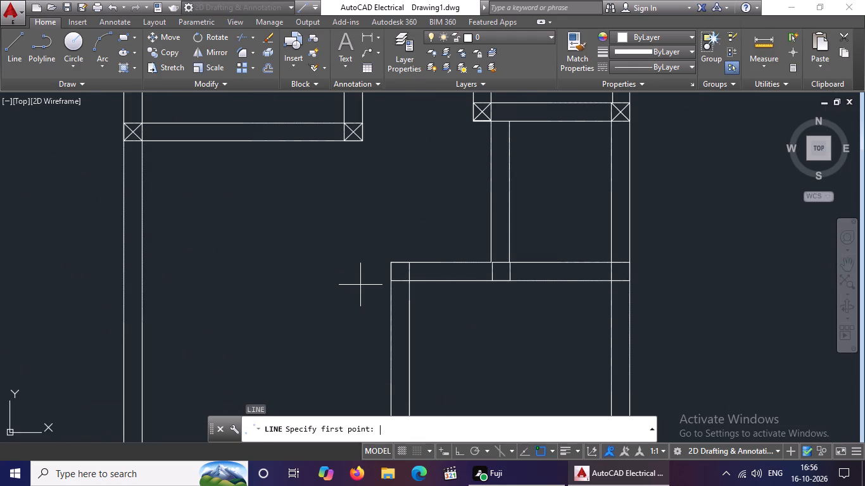
left_click_drag(393, 262, 400, 270)
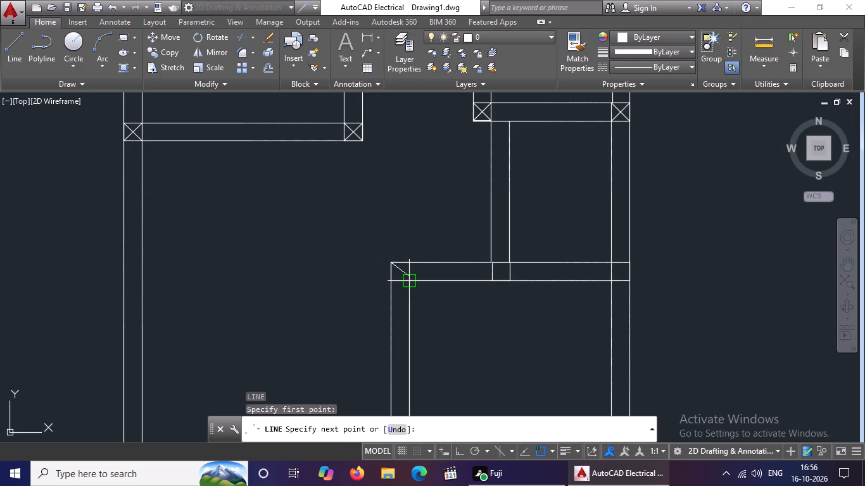
left_click(412, 279)
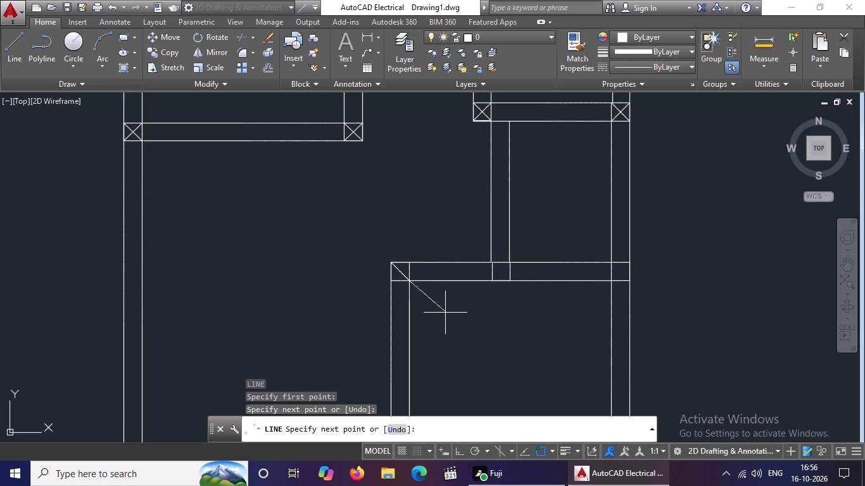
key("Escape")
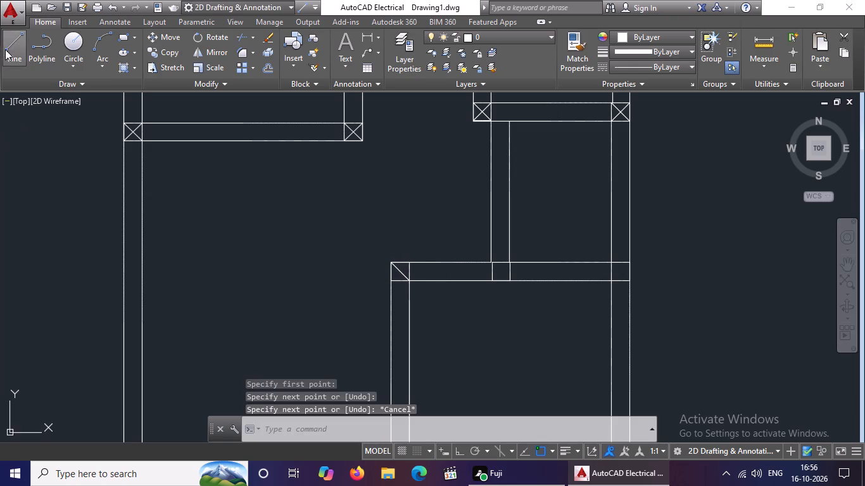
left_click(5, 49)
left_click(391, 282)
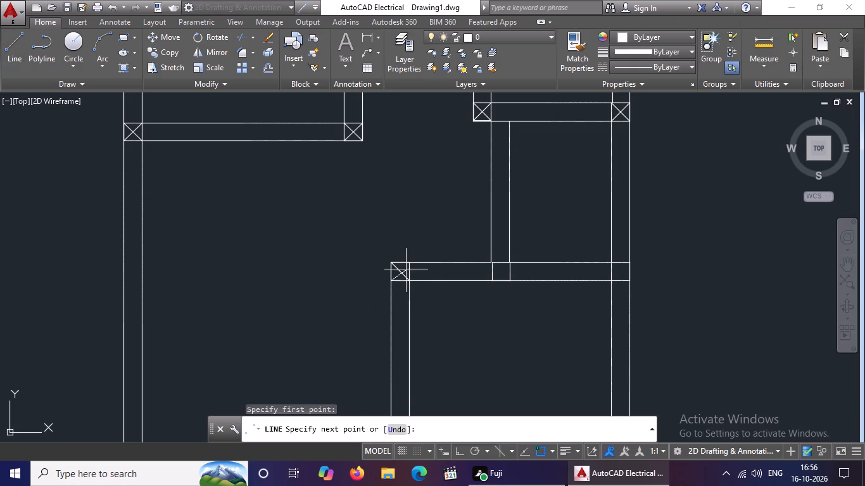
left_click(412, 263)
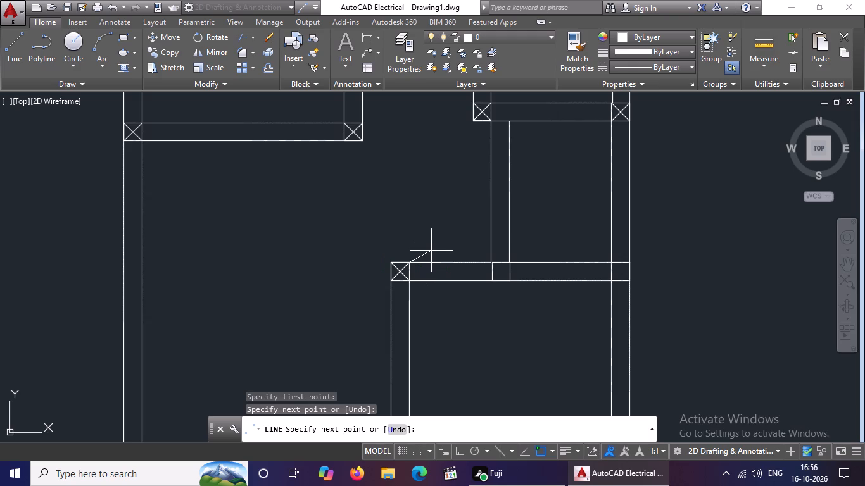
key("Escape")
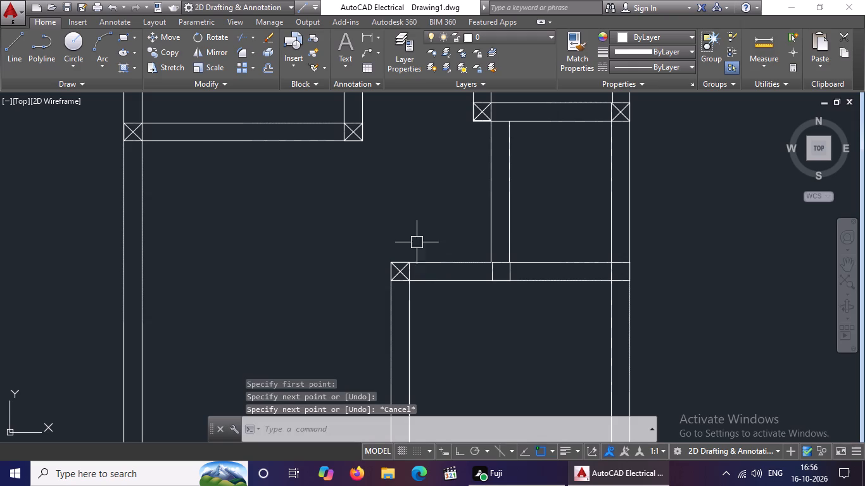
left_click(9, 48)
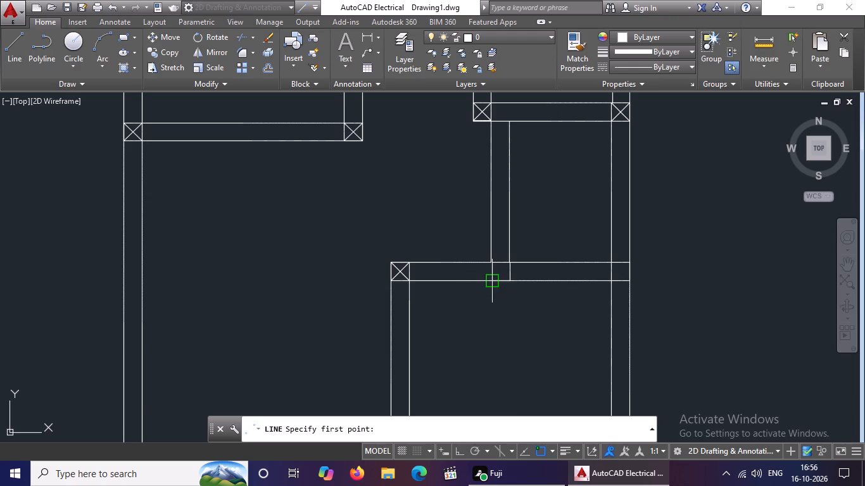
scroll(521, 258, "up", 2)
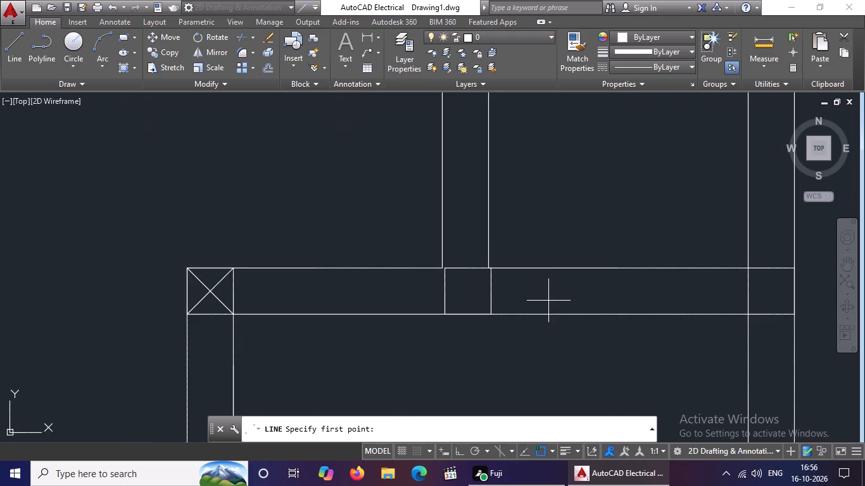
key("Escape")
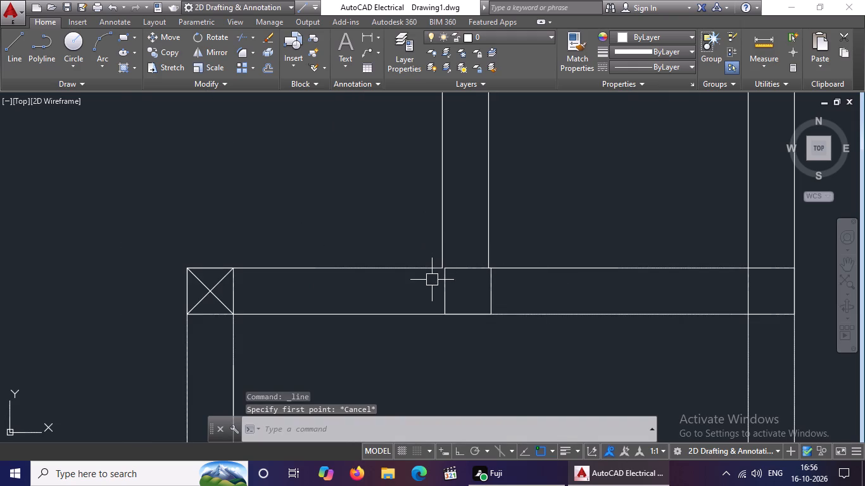
Move the middle square on the lower right-hand room's top wall so its top-left corner meets the left line of the vertical wall above.
left_click(422, 255)
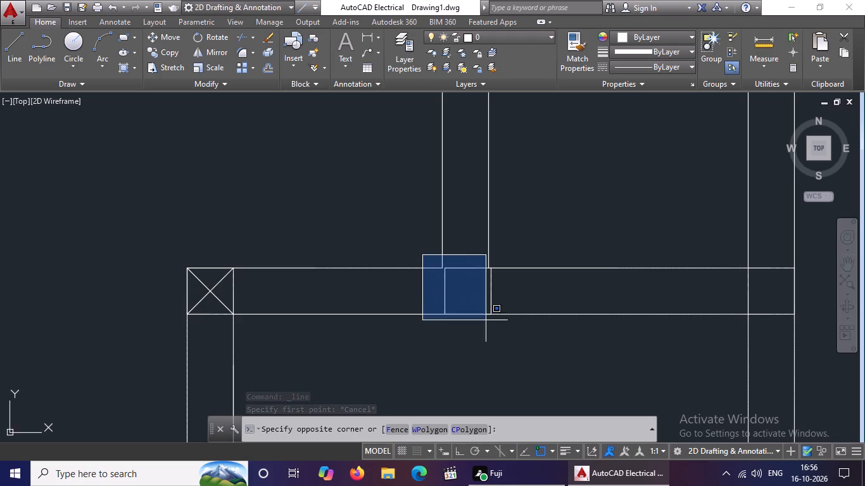
left_click(561, 352)
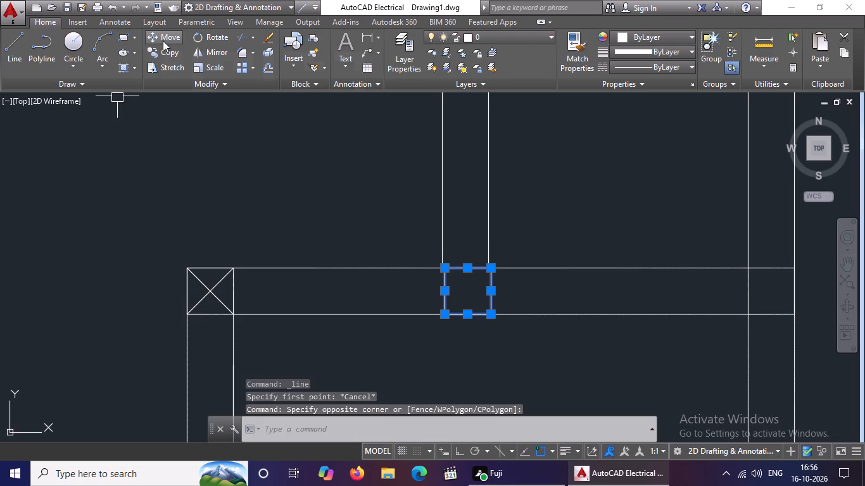
left_click(163, 40)
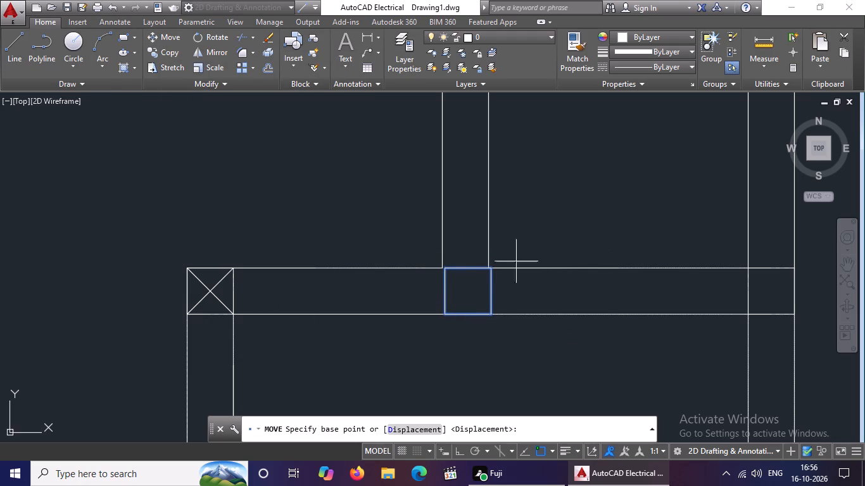
scroll(440, 269, "up", 2)
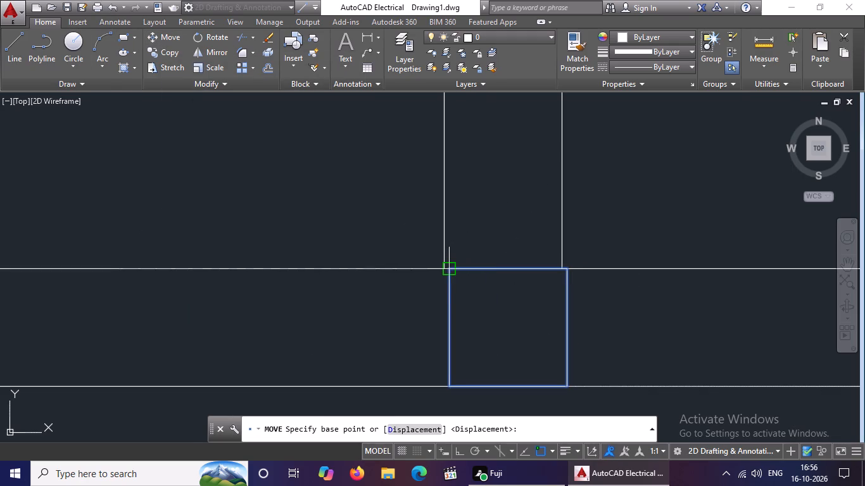
left_click(450, 272)
left_click(446, 268)
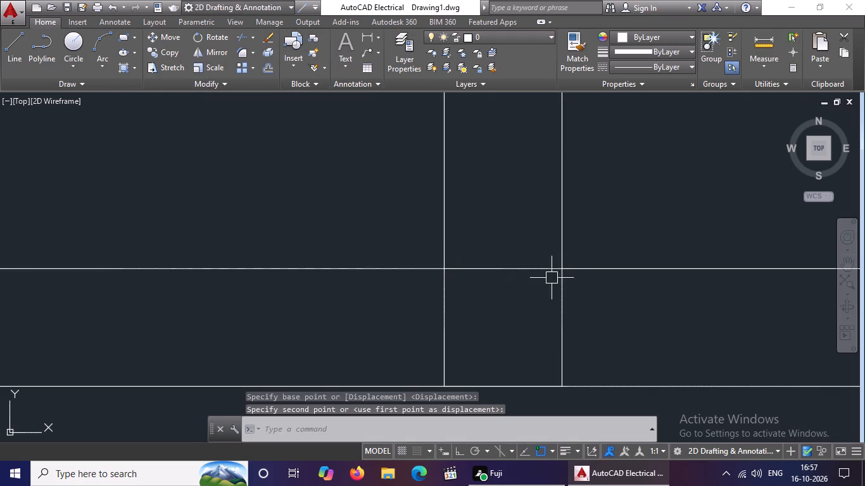
scroll(617, 278, "down", 2)
key("Escape")
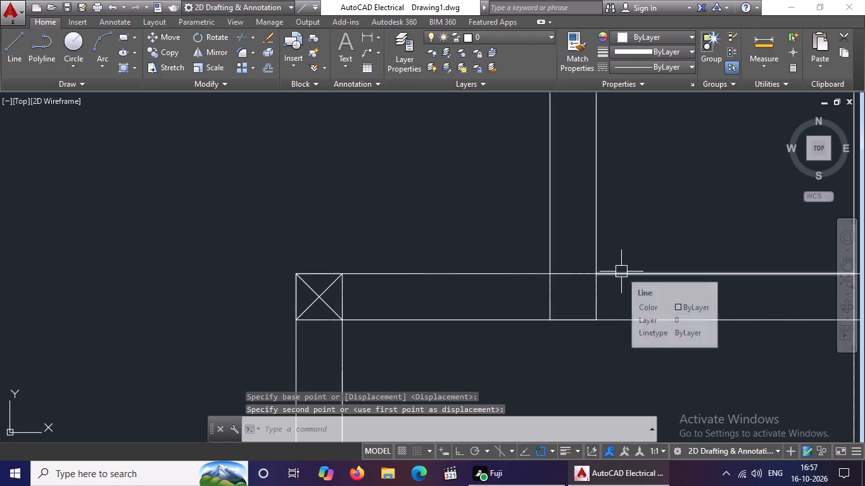
Draw two crossing diagonals between opposite corners of the middle square on the lower right-hand room's top wall.
key("l")
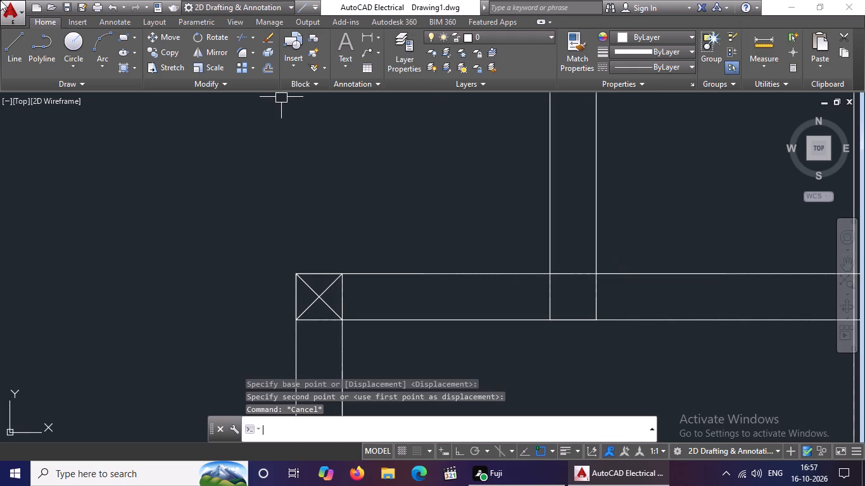
key("Return")
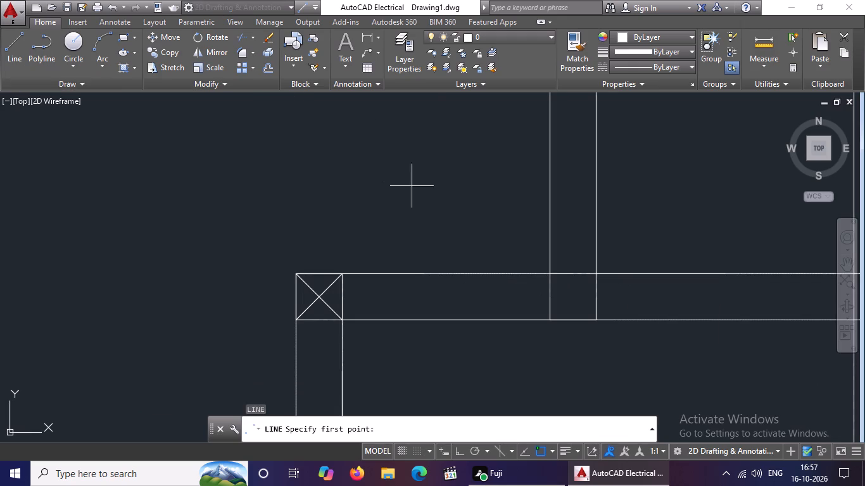
left_click(554, 275)
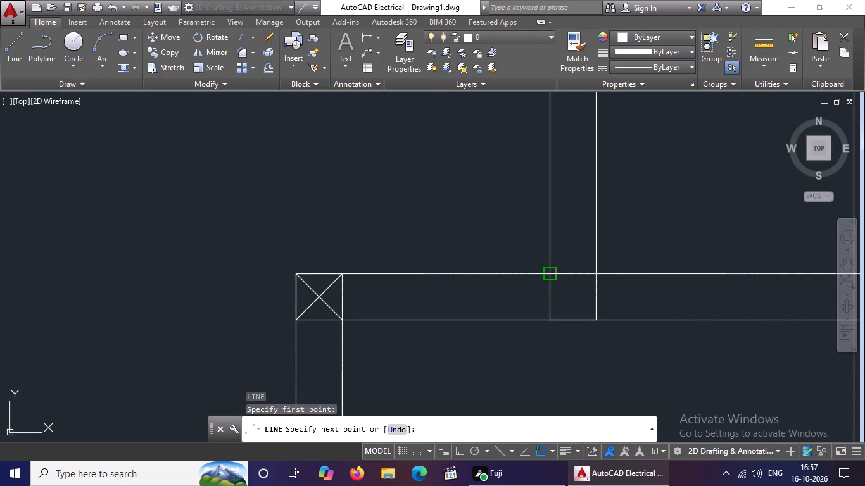
left_click(598, 316)
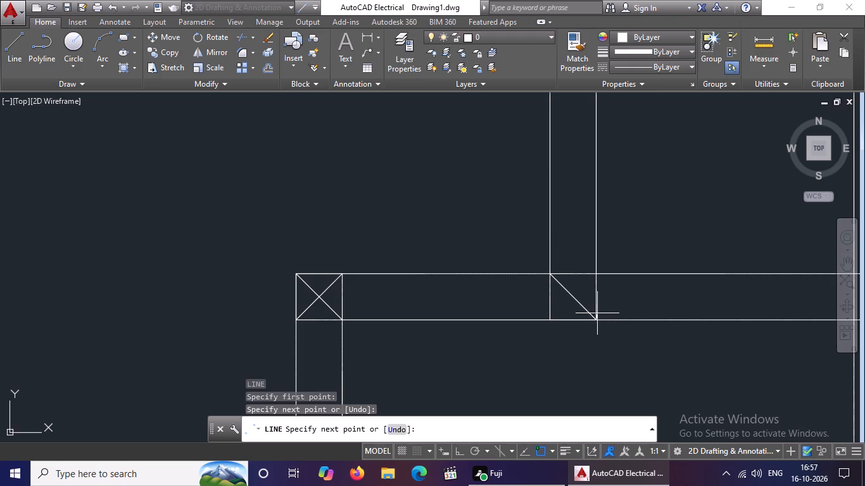
key("Escape")
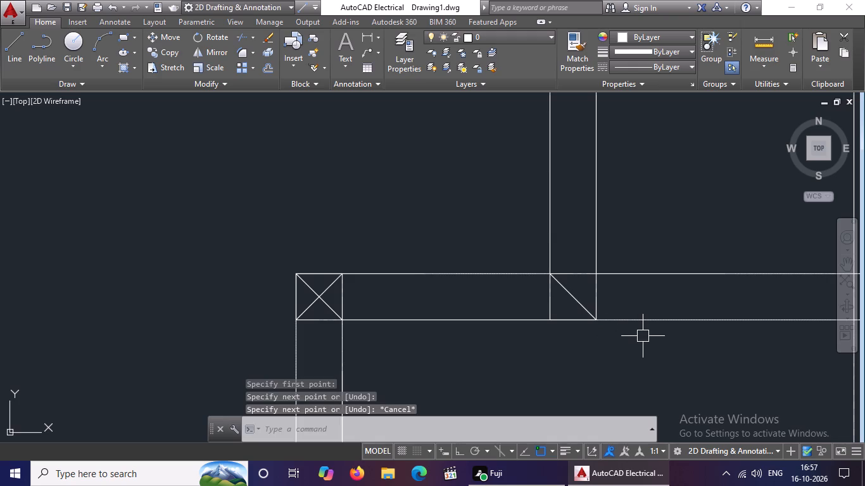
key("l")
key("Return")
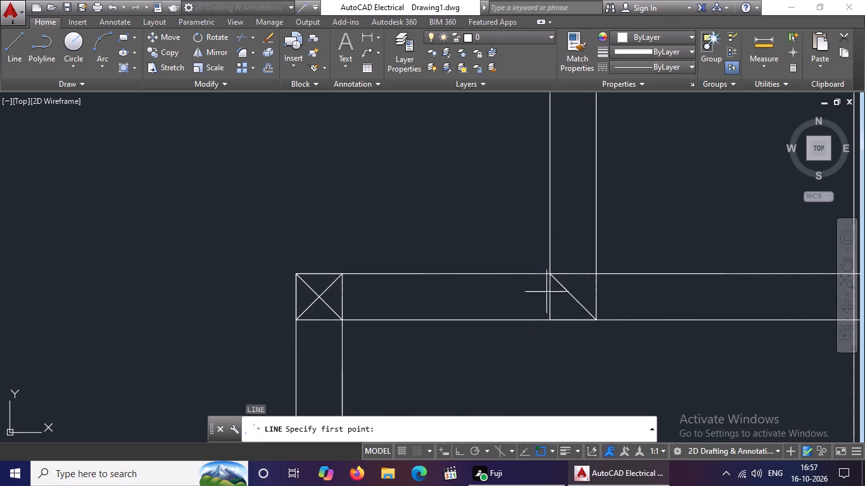
left_click_drag(550, 315, 559, 309)
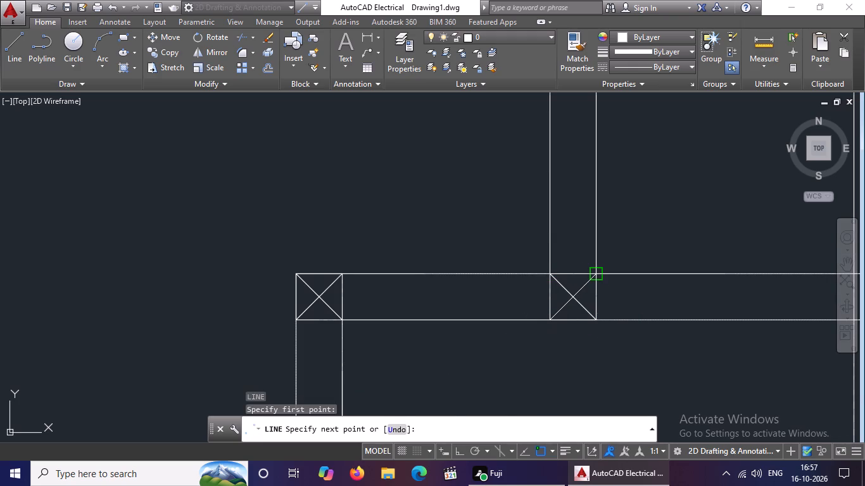
left_click_drag(600, 275, 607, 272)
key("Escape")
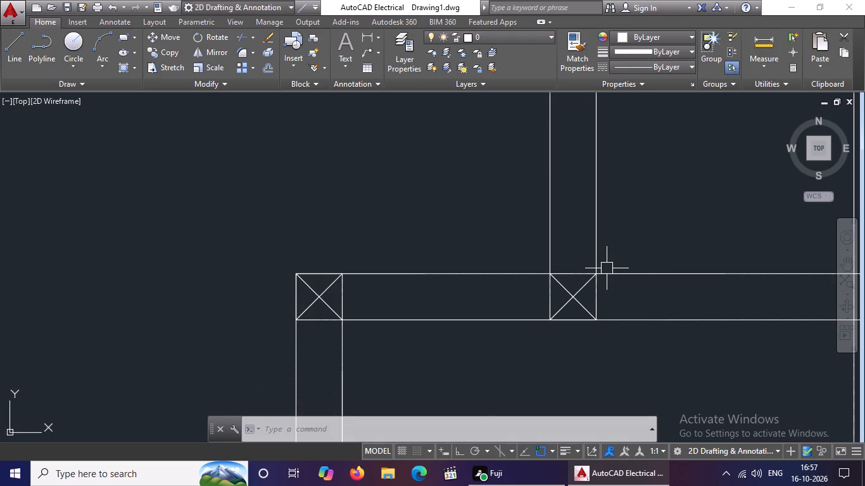
Draw two crossing diagonals between opposite corners of the square at the lower right-hand room's top-right corner.
scroll(607, 268, "down", 2)
scroll(719, 270, "up", 4)
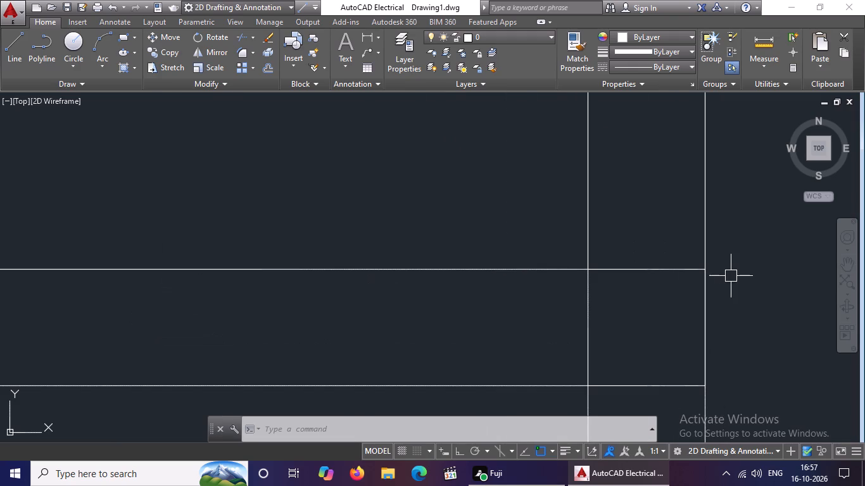
key("l")
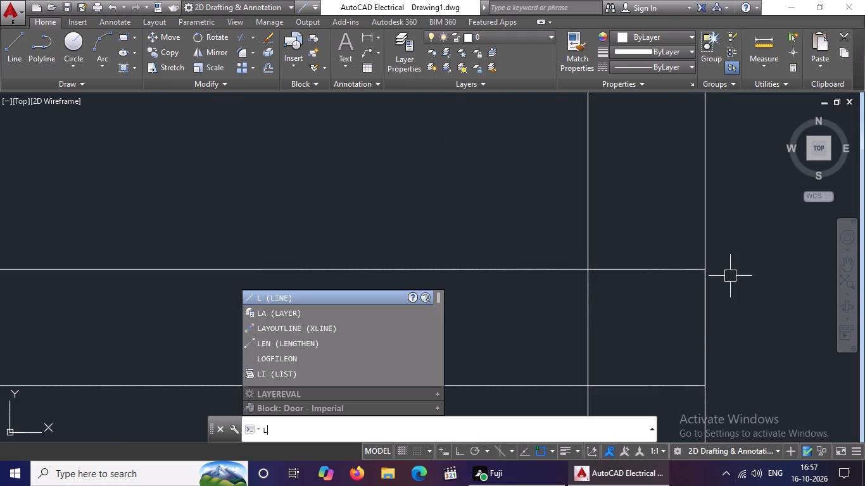
key("Return")
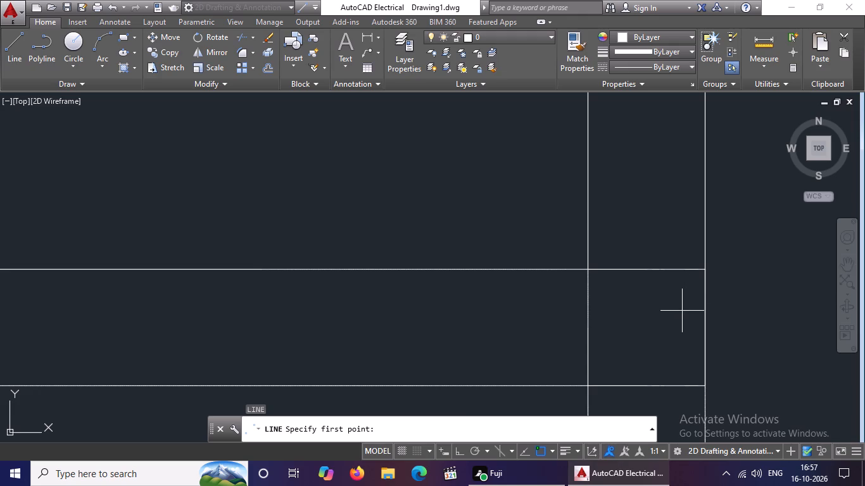
left_click(586, 269)
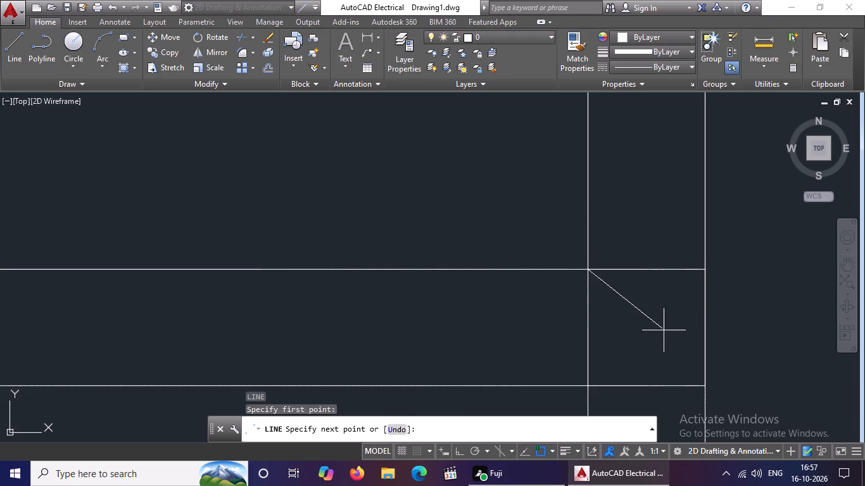
left_click_drag(705, 386, 722, 386)
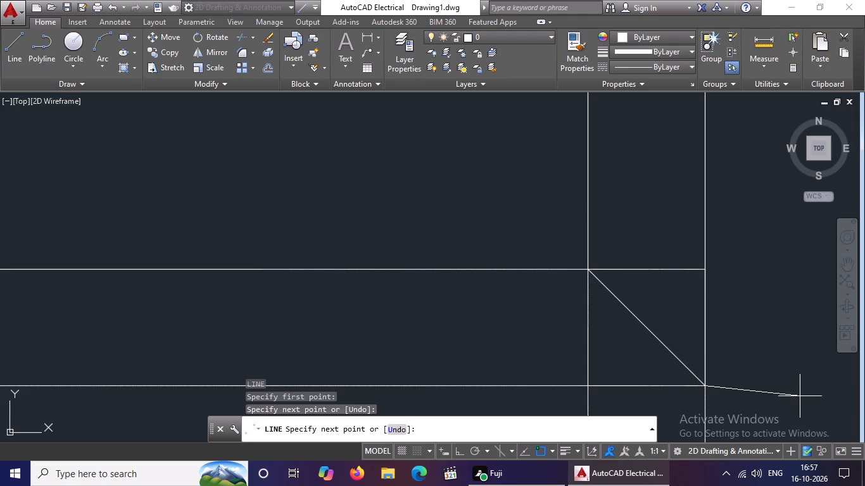
key("Escape")
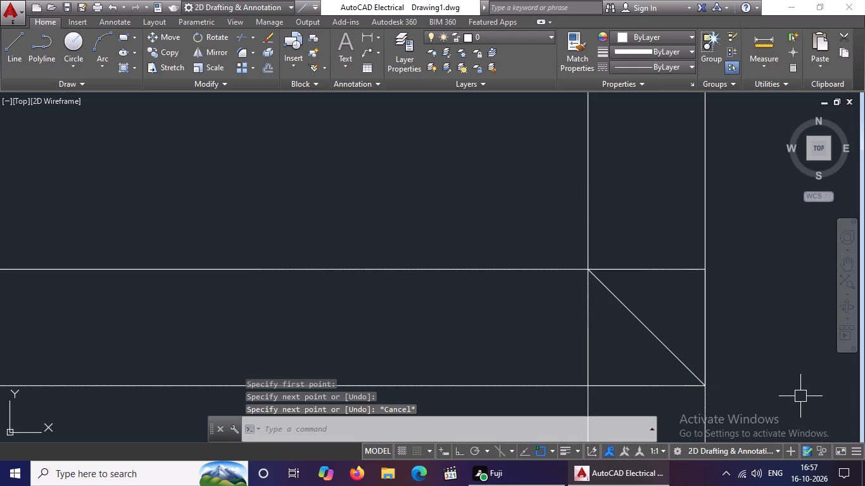
key("l")
key("Return")
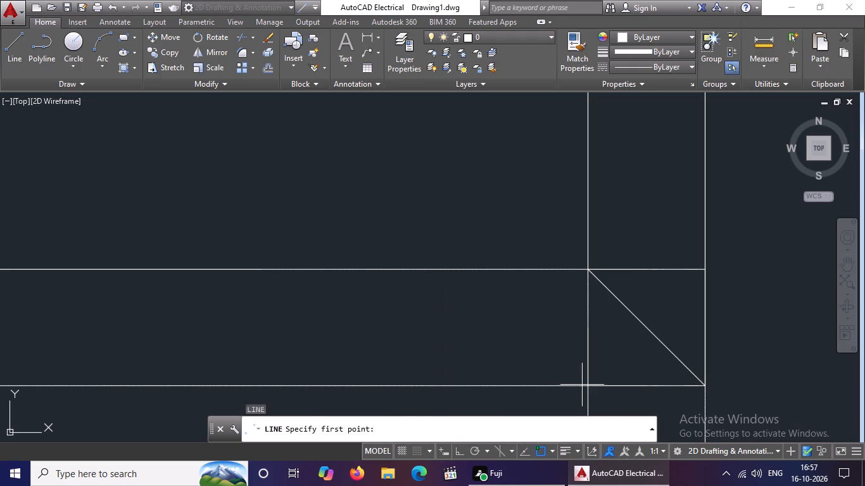
left_click_drag(592, 385, 605, 378)
left_click(704, 269)
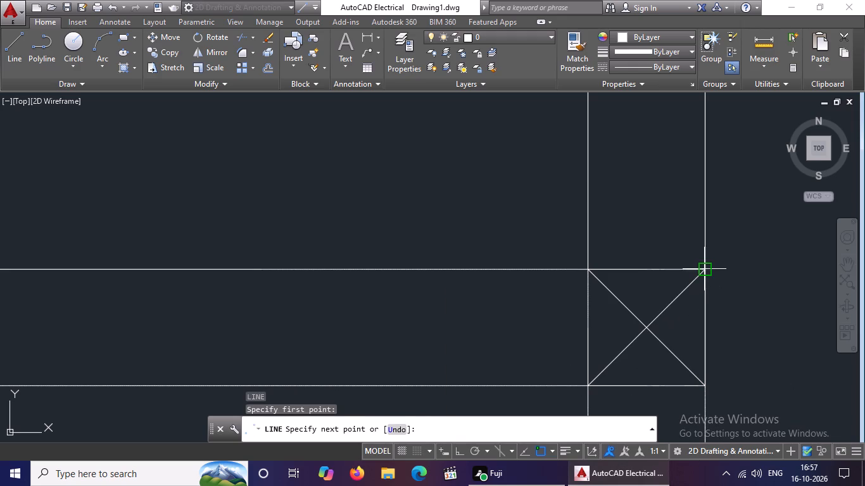
key("Escape")
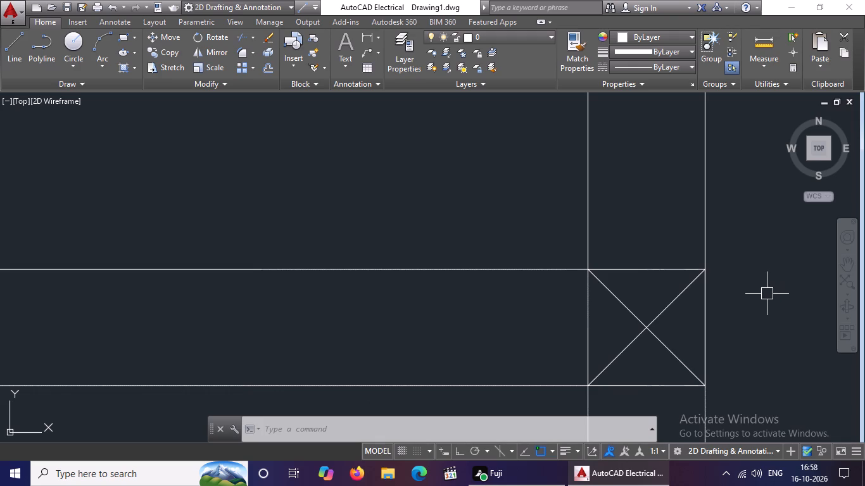
Draw two crossing diagonals in the square at the bottom-left outer corner of the wall plan.
scroll(689, 320, "down", 3)
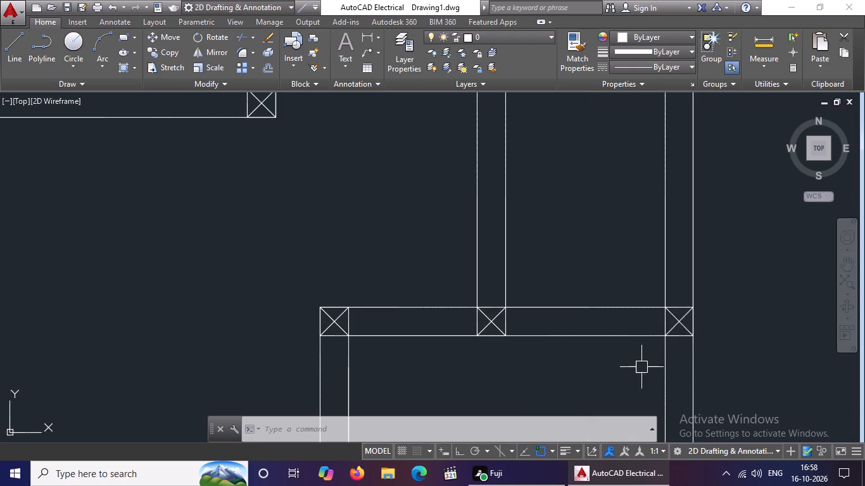
middle_click_drag(641, 368, 640, 302)
scroll(636, 292, "down", 4)
scroll(611, 349, "up", 2)
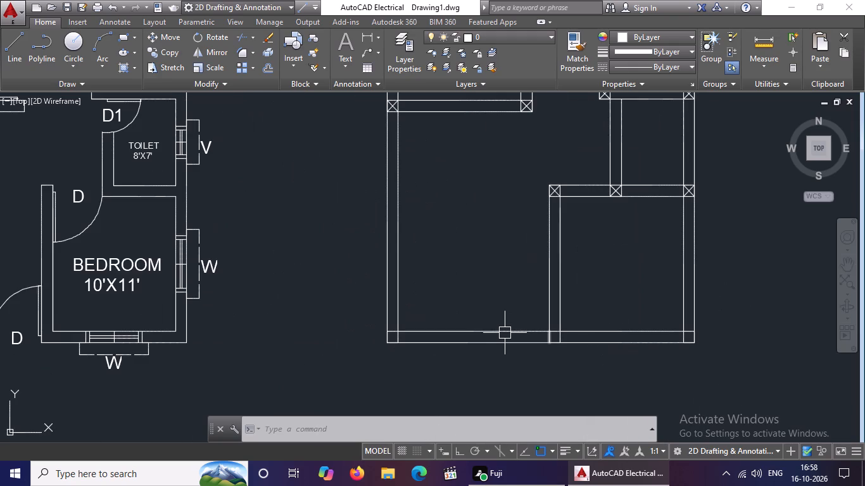
key("l")
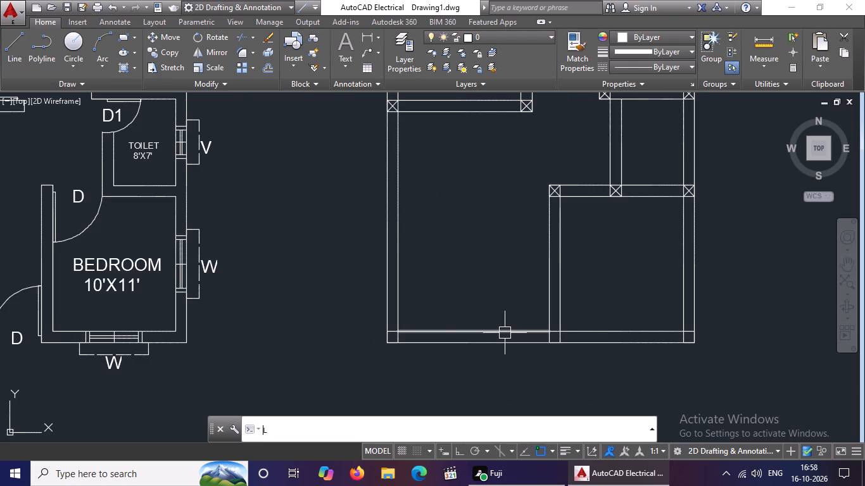
key("Return")
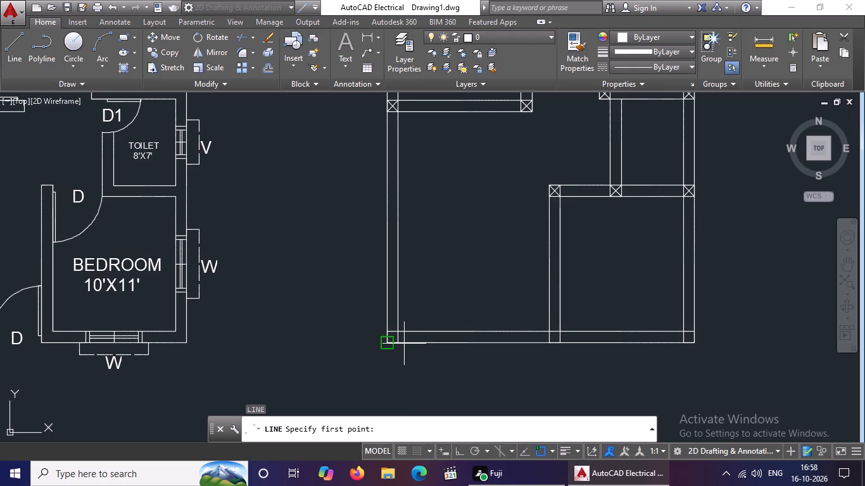
scroll(403, 344, "up", 2)
left_click(358, 313)
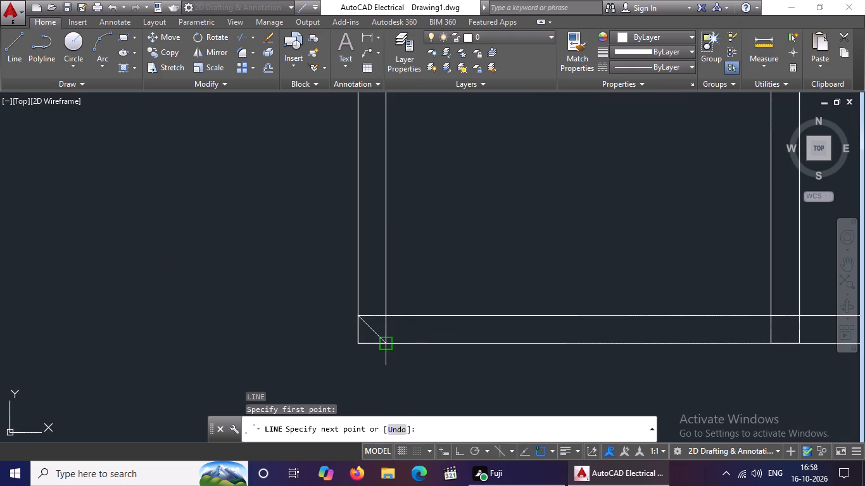
left_click(381, 345)
key("Escape")
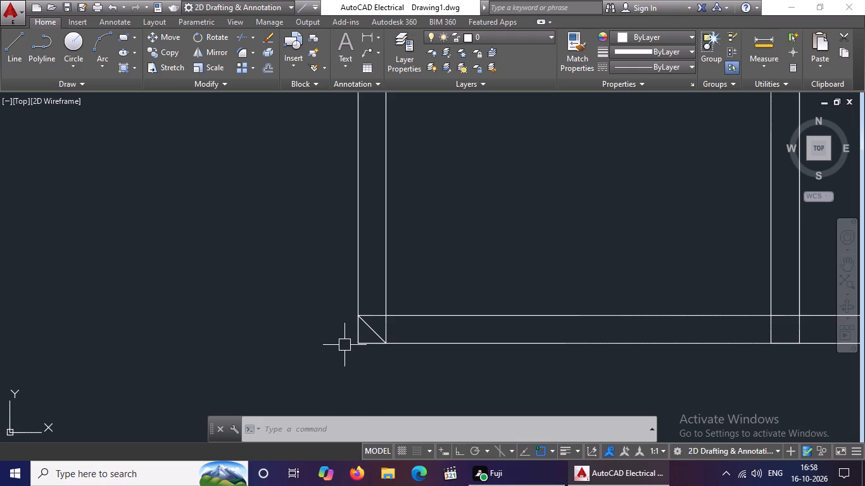
key("l")
key("Return")
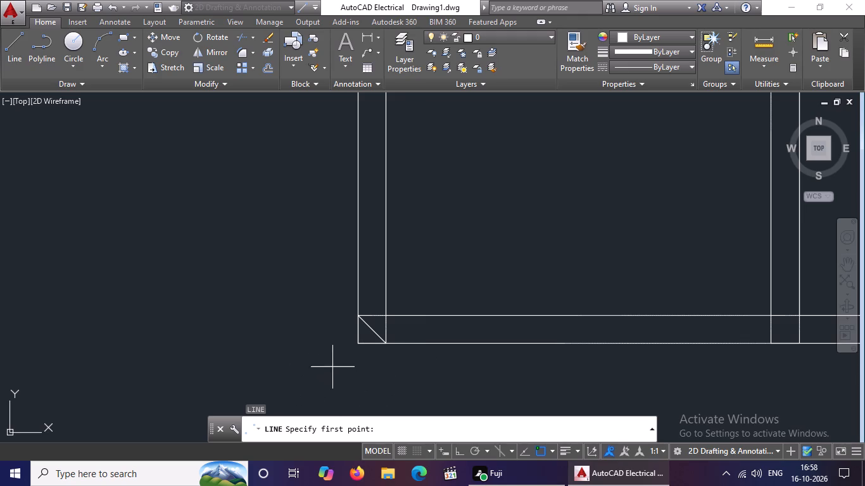
left_click(358, 341)
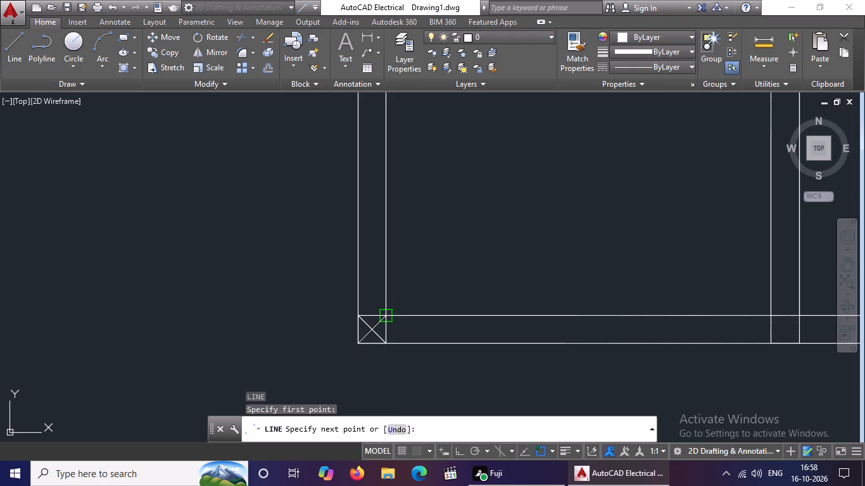
left_click(386, 318)
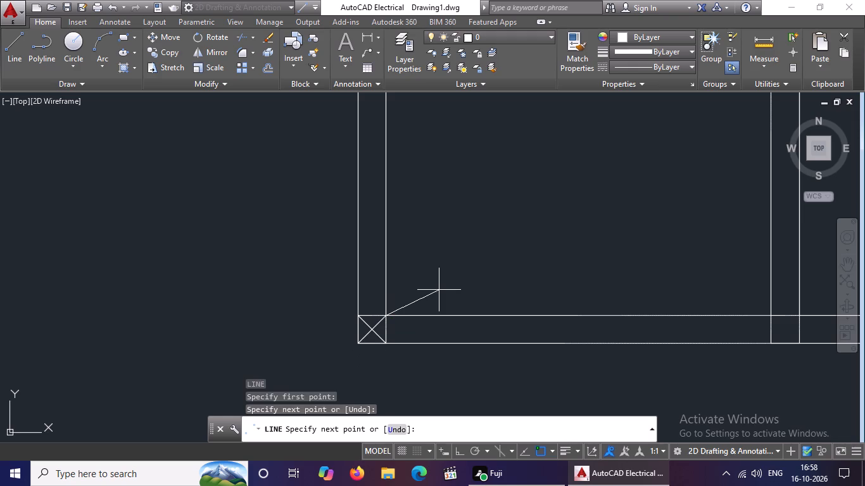
key("Escape")
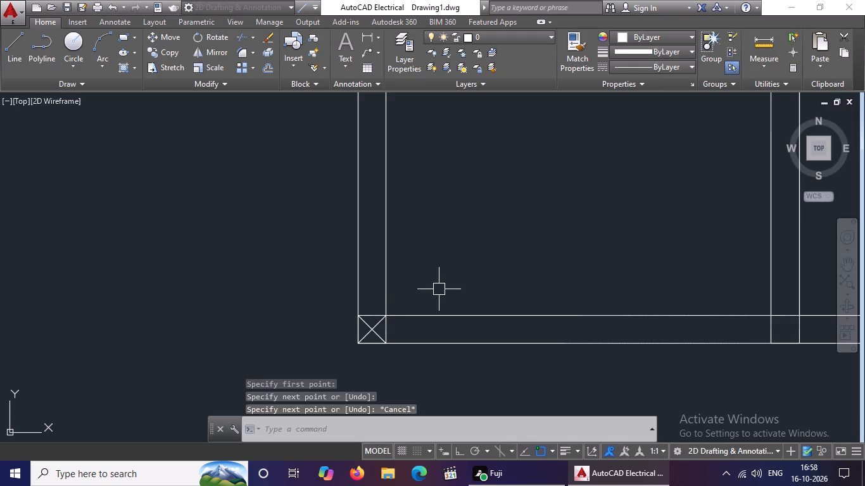
key("Escape")
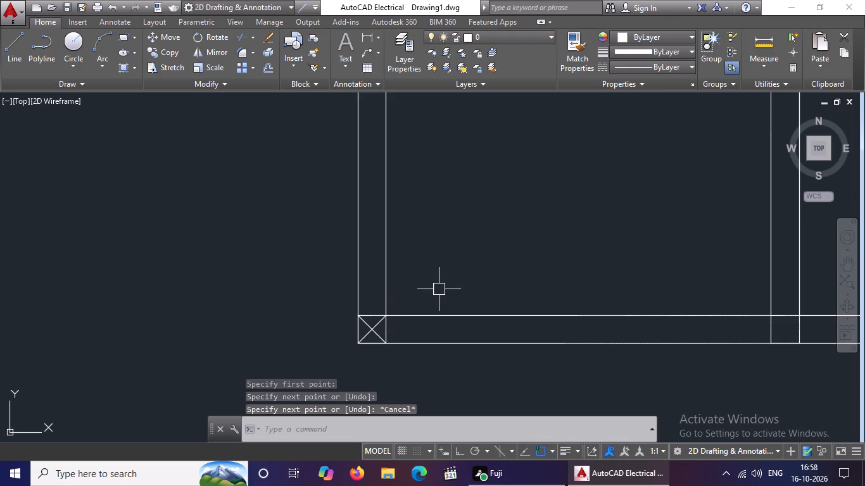
Draw two crossing diagonals in the square where the lower right-hand room's left wall meets the bottom wall.
scroll(448, 285, "down", 1)
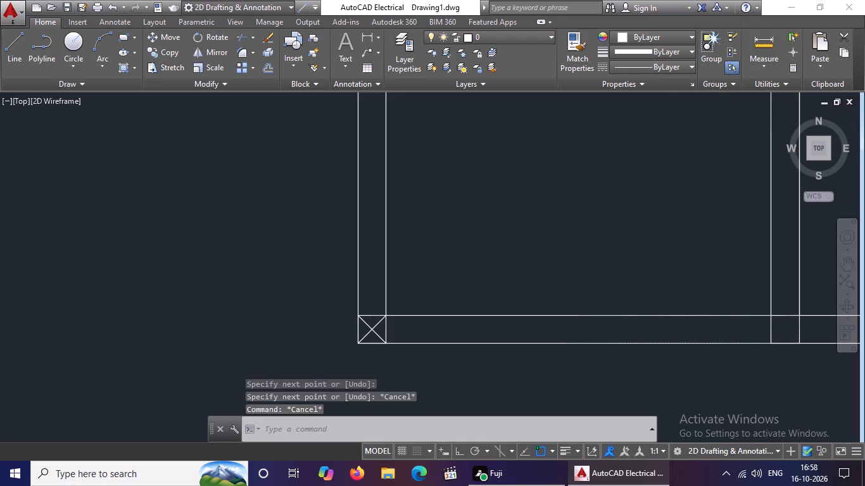
scroll(448, 285, "down", 1)
left_click(16, 47)
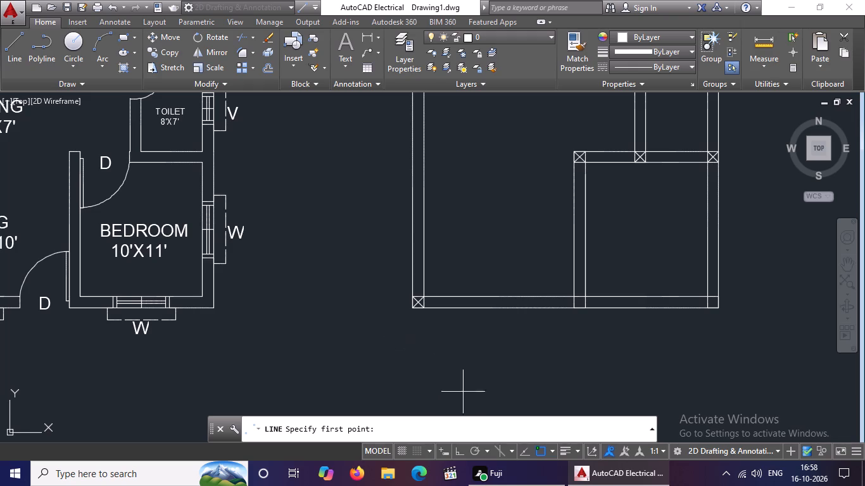
scroll(579, 309, "up", 2)
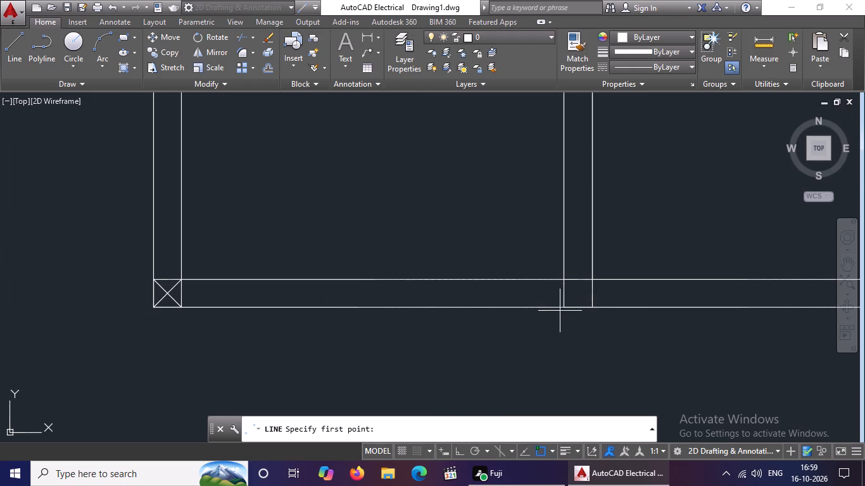
left_click(564, 304)
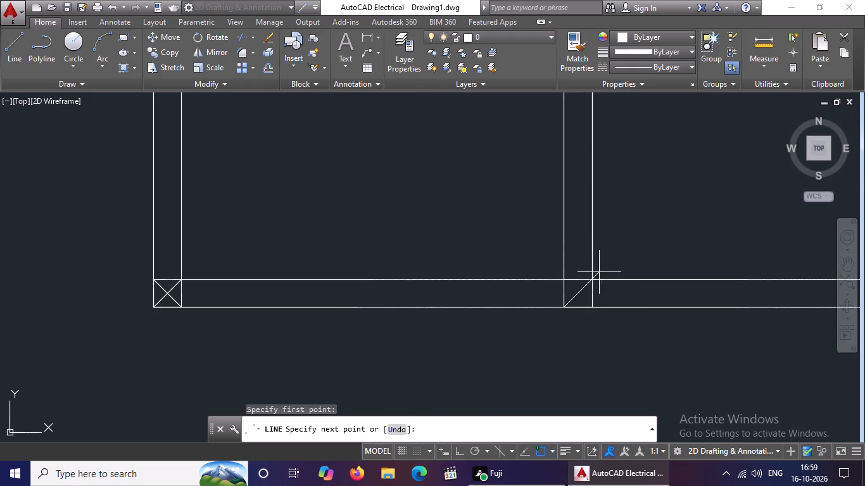
left_click(593, 279)
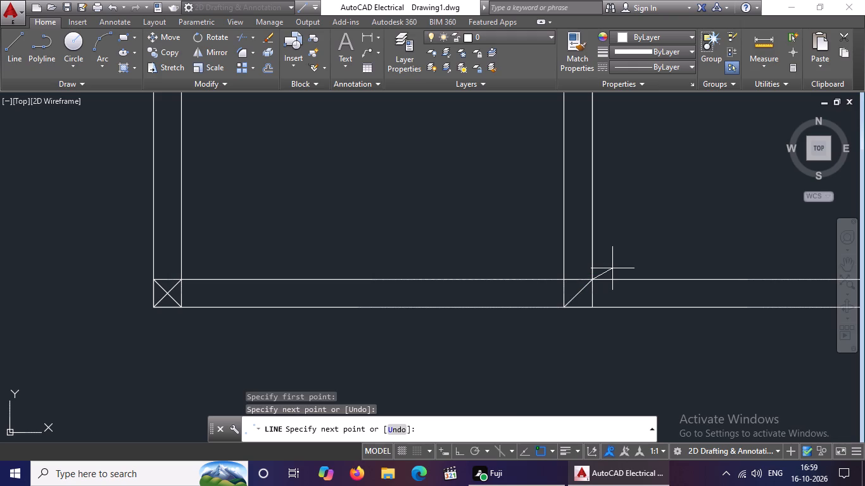
key("Escape")
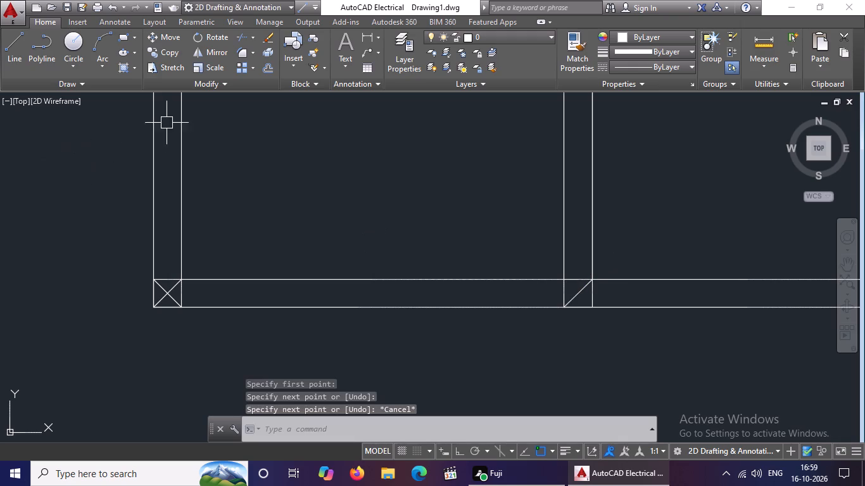
left_click(11, 53)
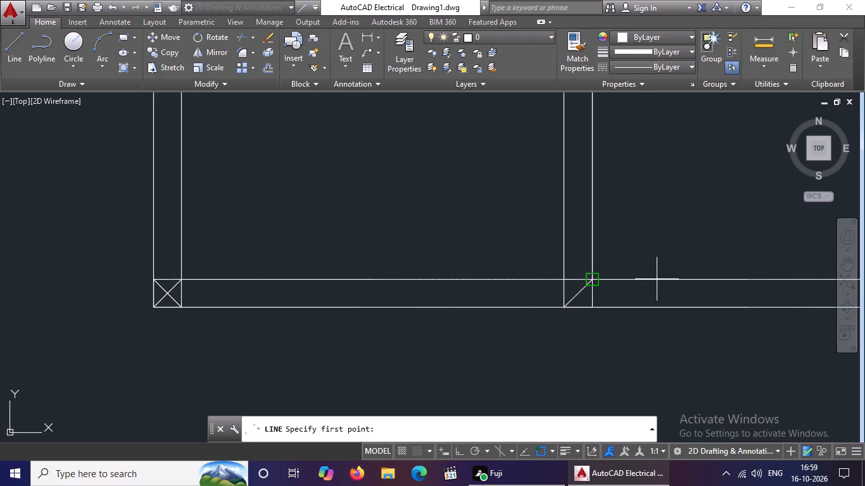
left_click(569, 279)
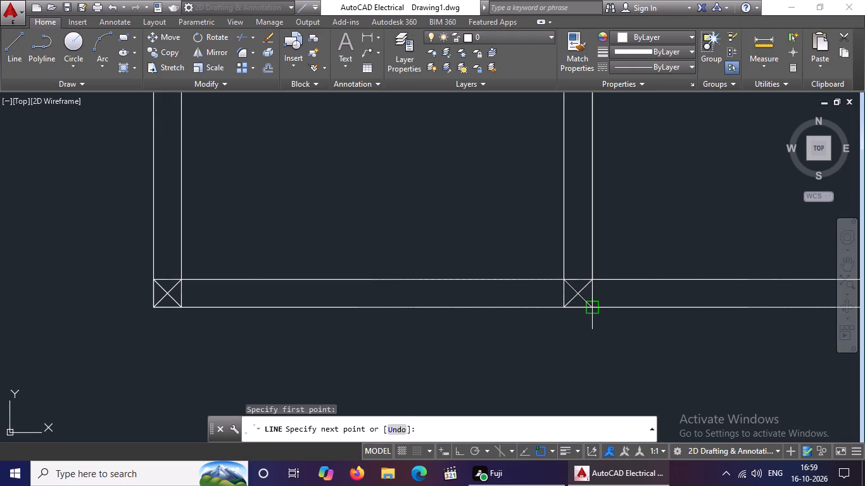
left_click(592, 309)
key("Escape")
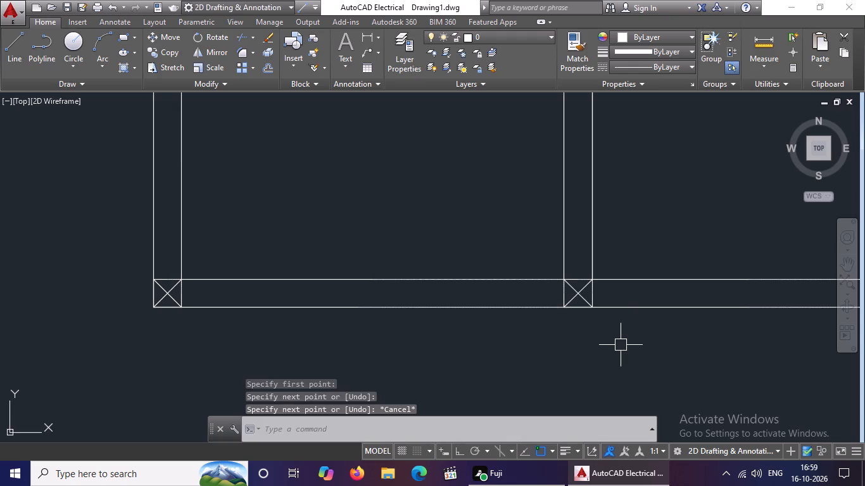
Draw two crossing diagonals in the square at the wall plan's bottom-right outer corner.
scroll(621, 345, "down", 3)
scroll(699, 324, "up", 3)
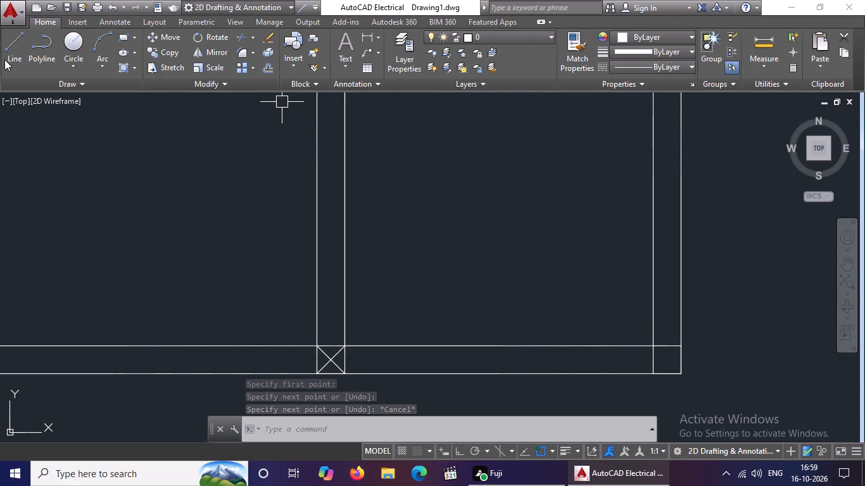
left_click(18, 57)
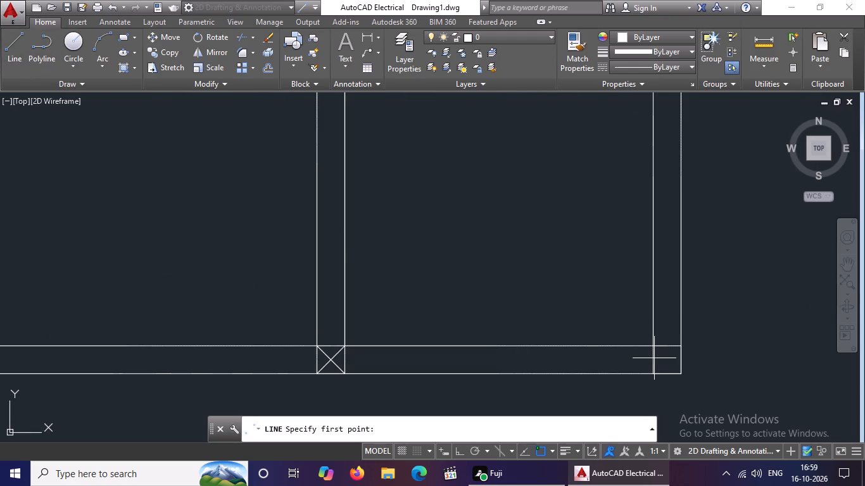
left_click(652, 346)
left_click(681, 376)
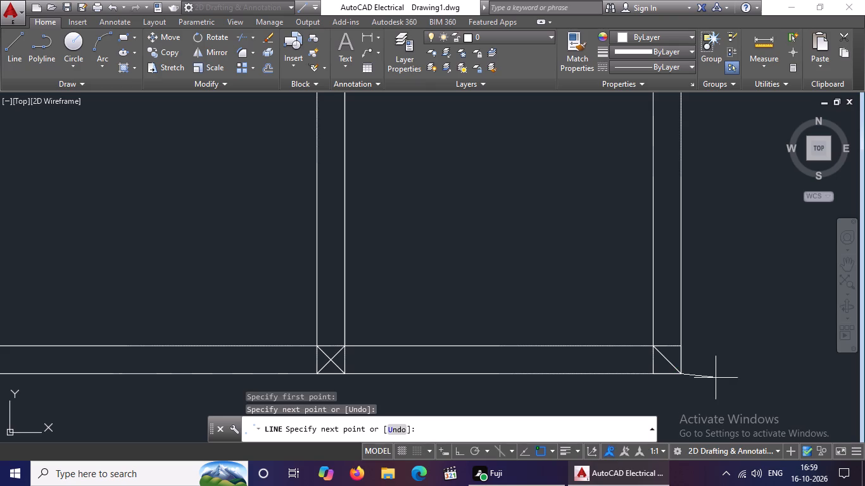
key("Escape")
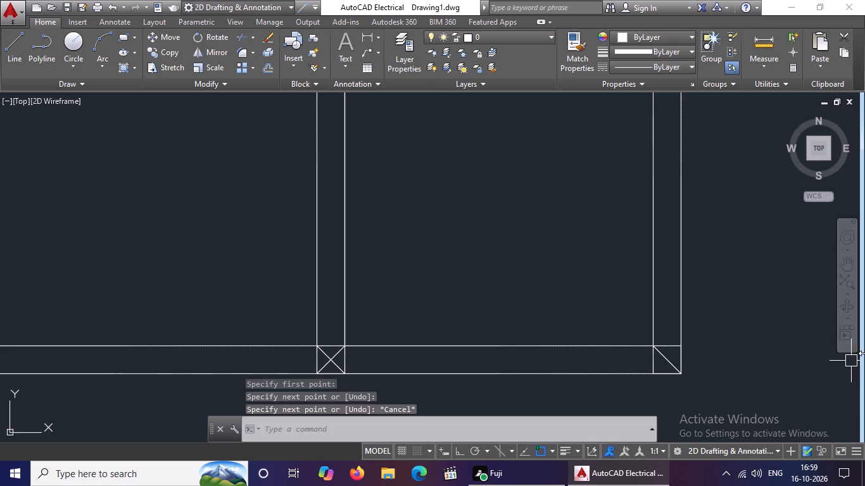
key("l")
key("Return")
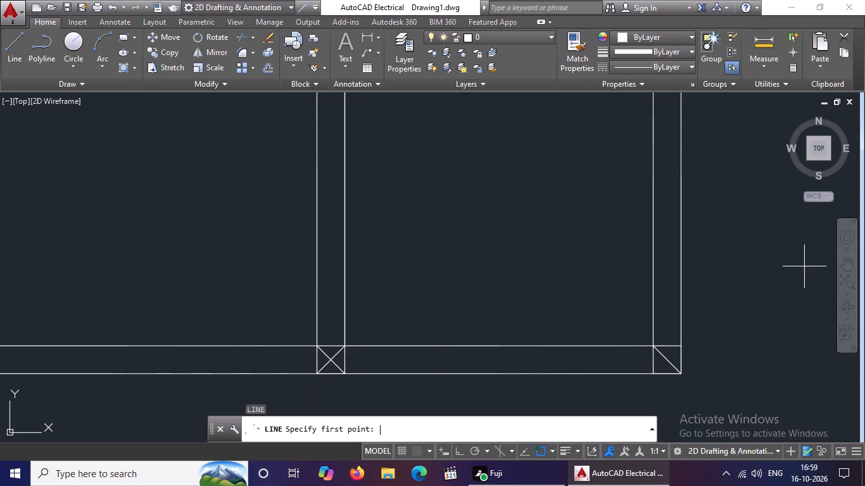
left_click(652, 373)
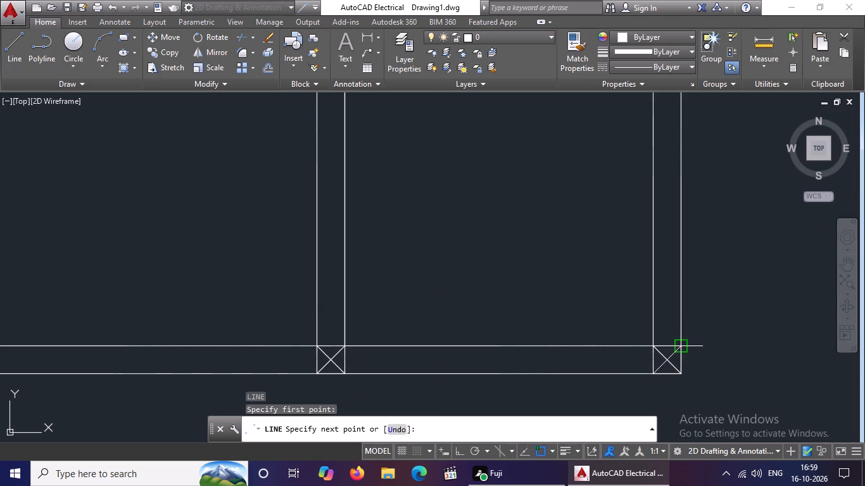
left_click_drag(679, 349, 690, 347)
key("Escape")
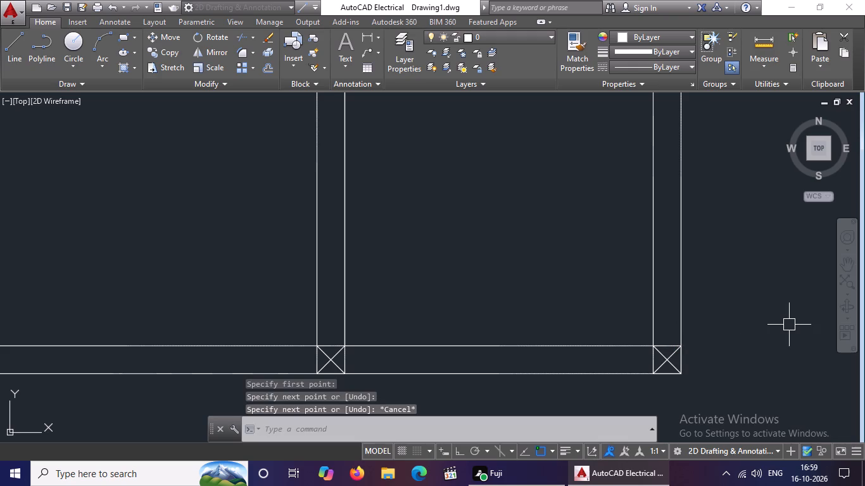
With Ortho on, draw a centreline from the centre of the bottom-left corner square to the centre of the bottom wall's middle square.
scroll(730, 331, "down", 3)
middle_click_drag(669, 298, 669, 297)
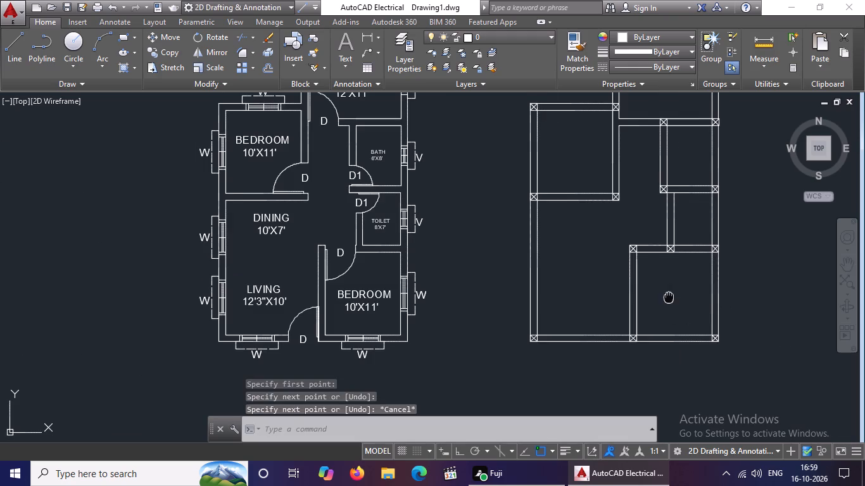
middle_click_drag(669, 297, 639, 336)
scroll(615, 289, "up", 1)
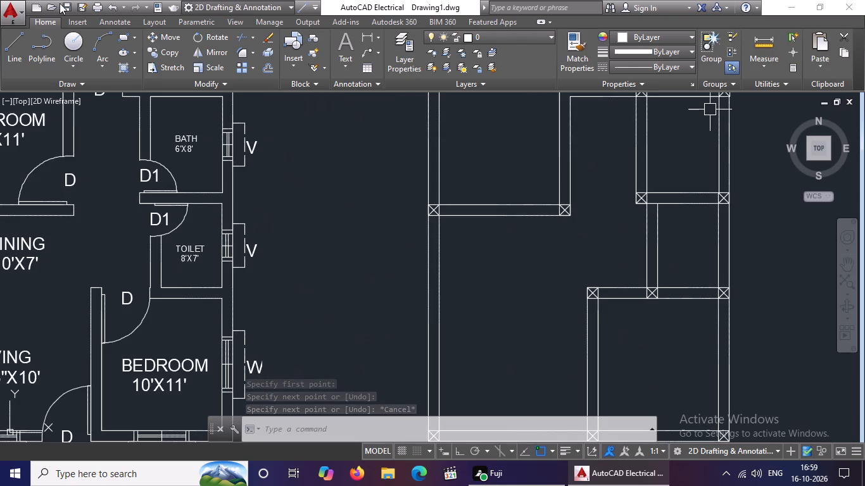
left_click(11, 51)
scroll(279, 480, "down", 1)
scroll(535, 311, "down", 2)
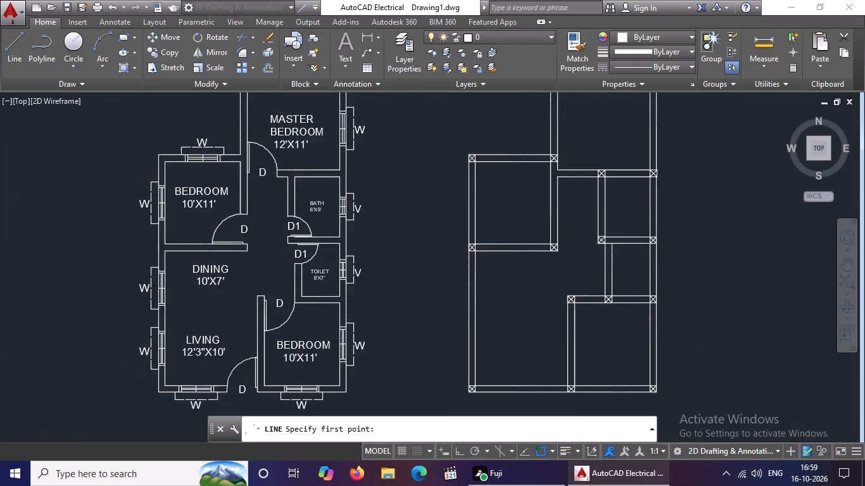
scroll(545, 385, "up", 3)
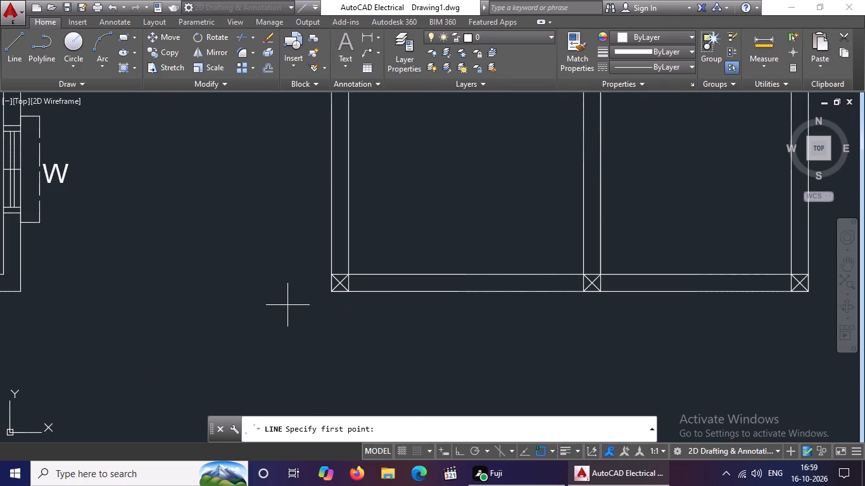
scroll(343, 280, "up", 1)
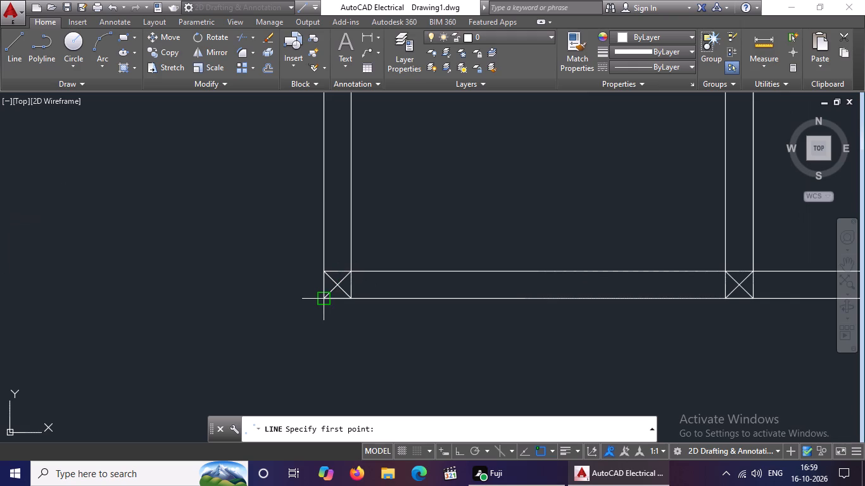
scroll(328, 294, "up", 2)
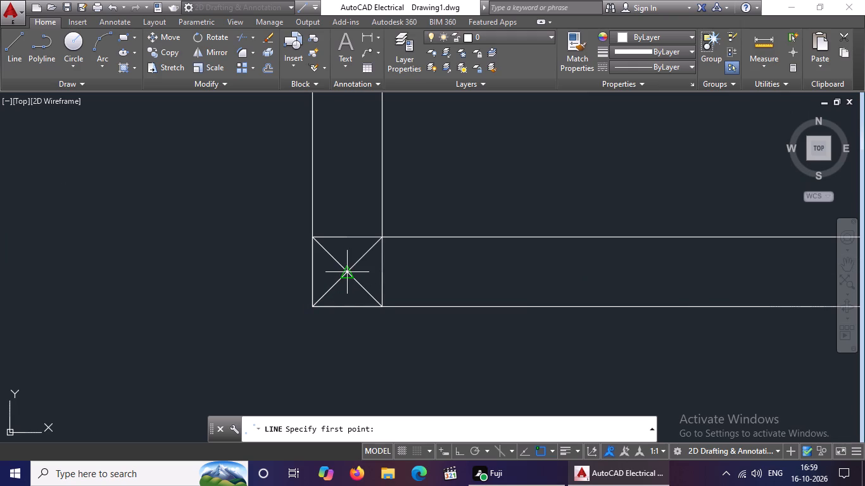
left_click(348, 272)
scroll(426, 272, "down", 3)
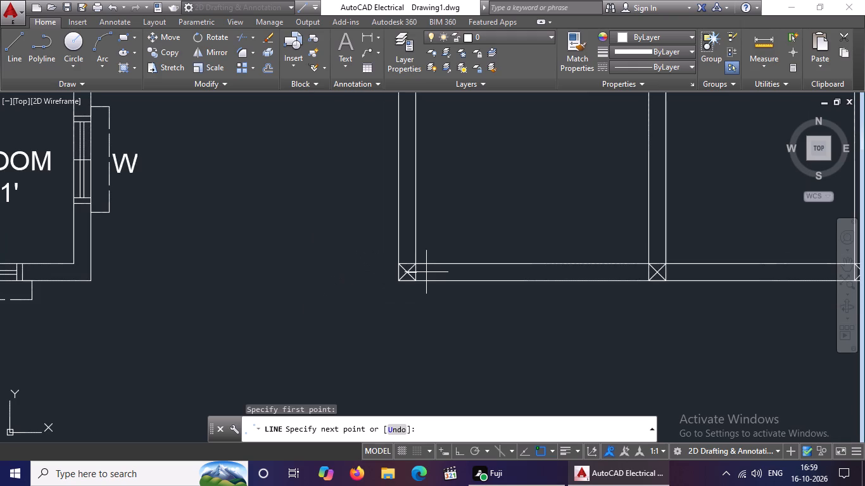
left_click(457, 452)
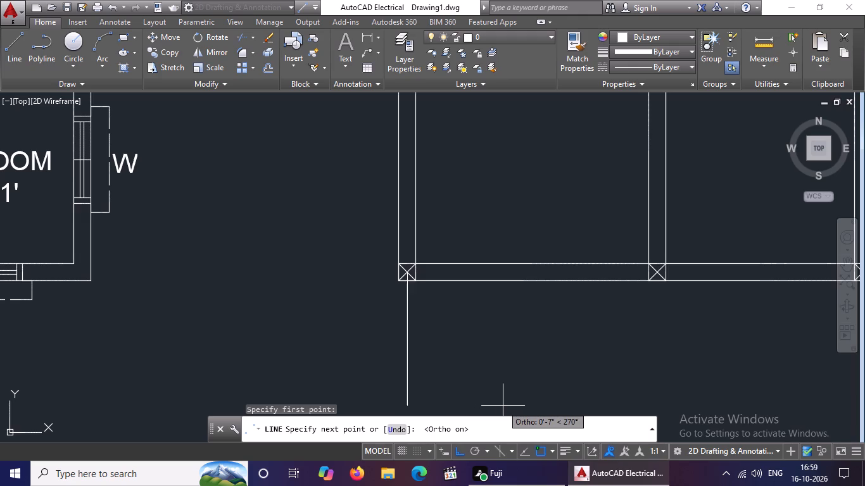
scroll(530, 393, "up", 1)
middle_click_drag(757, 203, 587, 247)
scroll(757, 203, "up", 1)
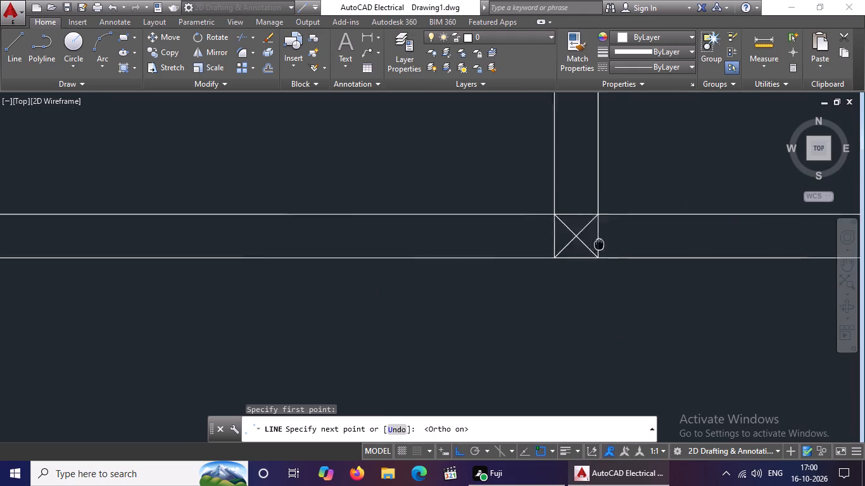
middle_click_drag(587, 247, 504, 268)
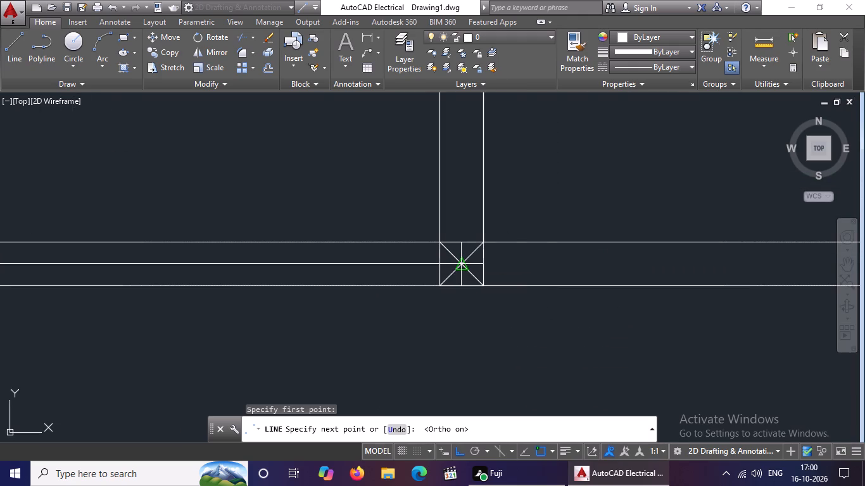
left_click(467, 265)
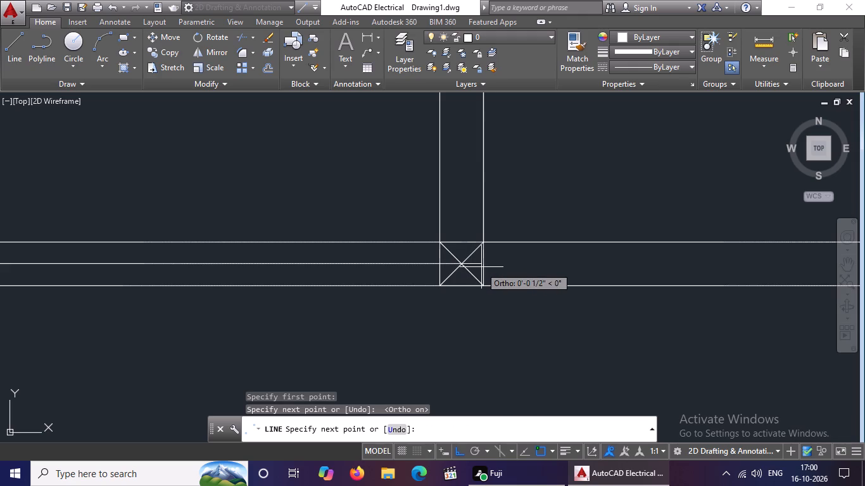
Continue the centreline along the bottom wall to the centre of the bottom-right corner square.
scroll(482, 267, "down", 2)
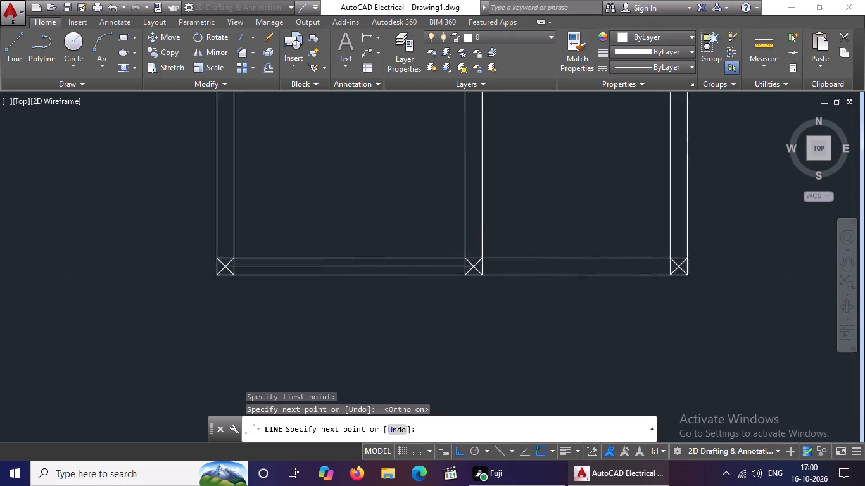
scroll(482, 267, "down", 1)
scroll(604, 268, "up", 3)
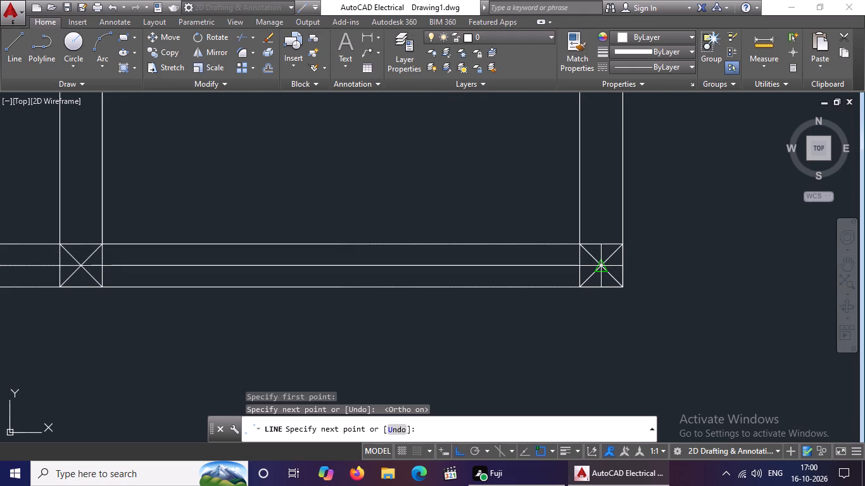
left_click(607, 267)
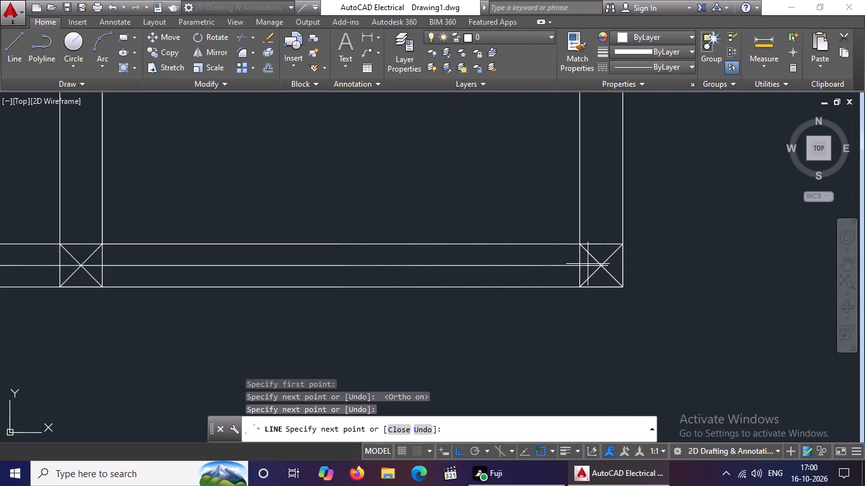
Continue the centreline up the right outer wall to the centre of the square at the lower right-hand room's top-right corner.
scroll(587, 264, "down", 3)
scroll(576, 239, "up", 1)
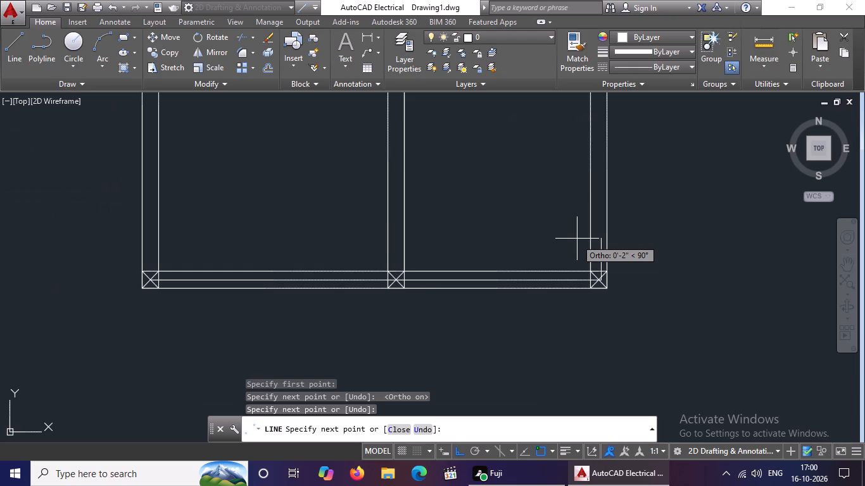
middle_click_drag(577, 239, 560, 320)
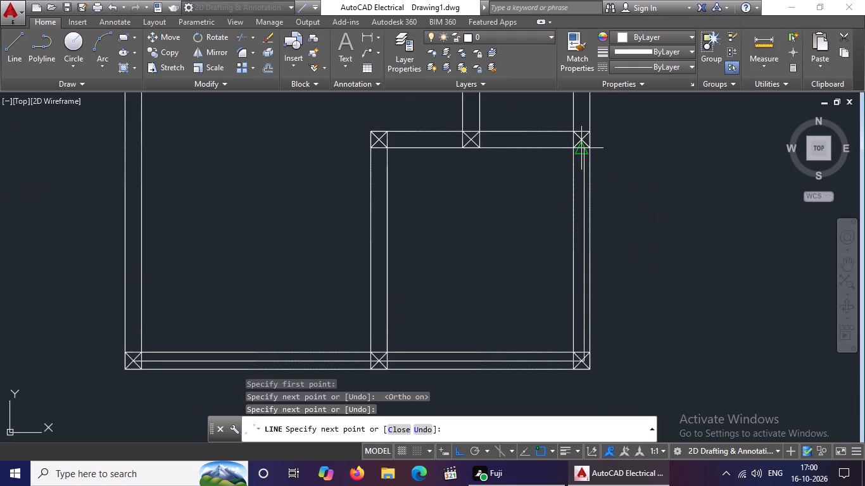
middle_click_drag(577, 173, 557, 275)
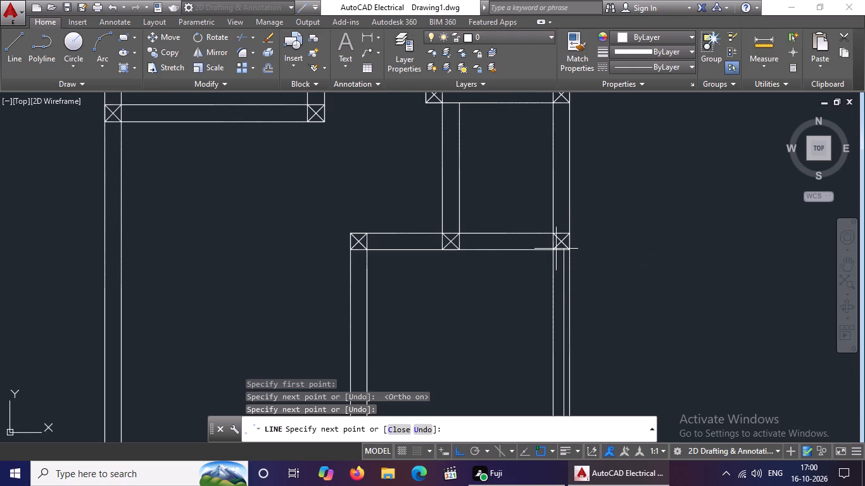
scroll(550, 248, "up", 2)
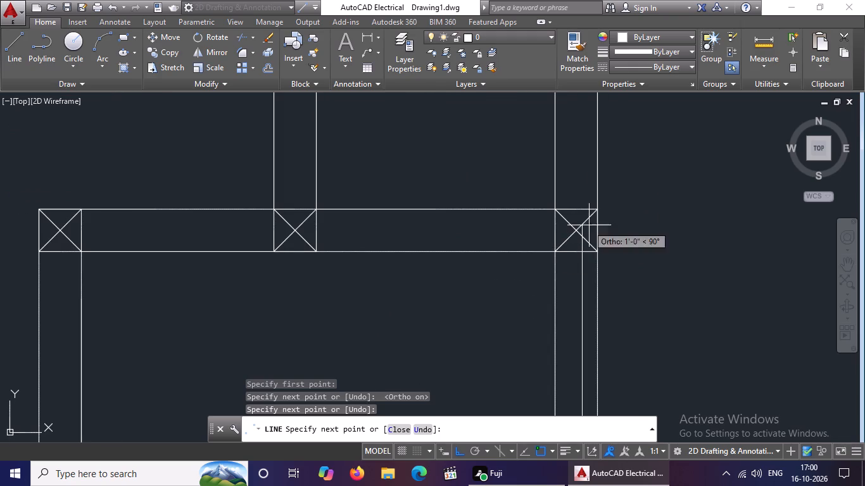
left_click(577, 232)
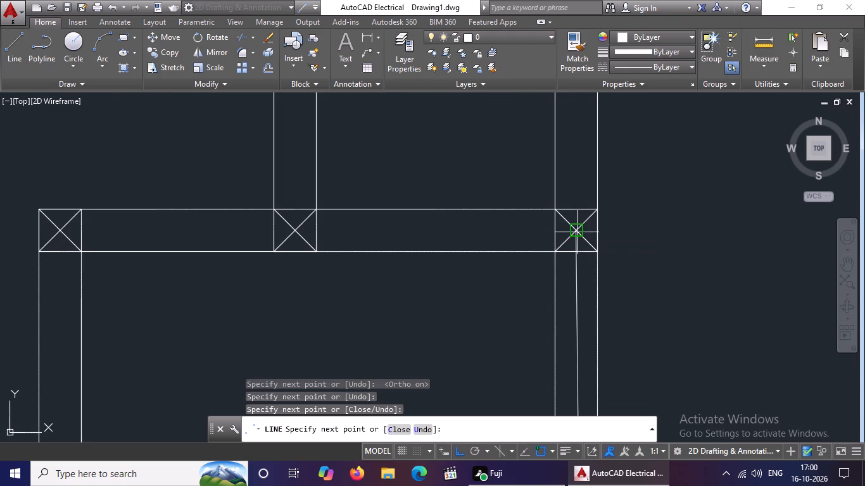
Continue the centreline up the right outer wall to the centre of the next square, at the middle right-hand room's bottom-right corner.
scroll(593, 261, "down", 3)
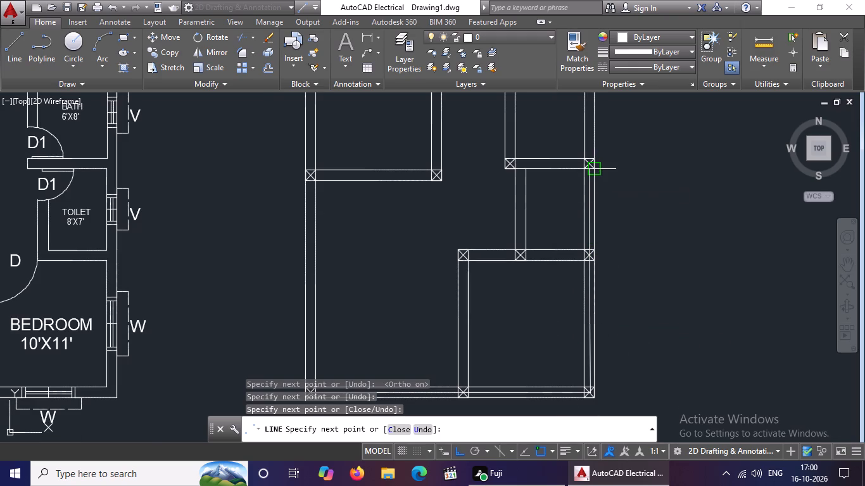
scroll(591, 176, "up", 1)
middle_click_drag(591, 193, 591, 301)
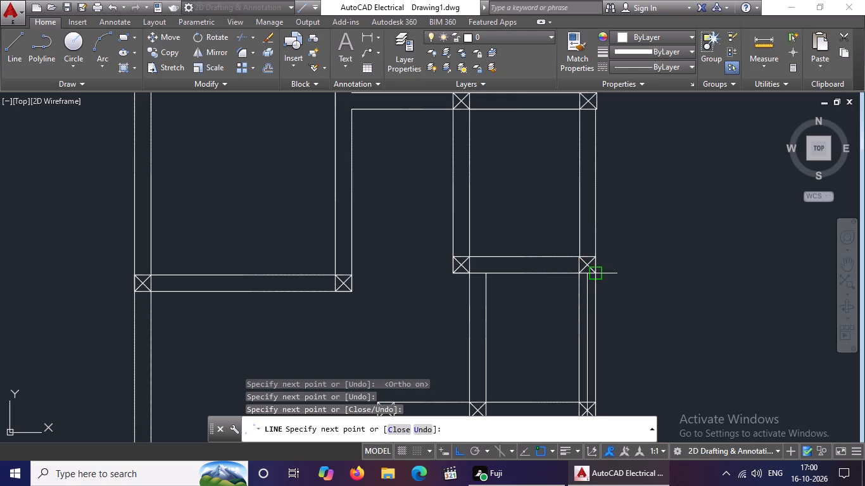
scroll(591, 271, "up", 1)
left_click(582, 259)
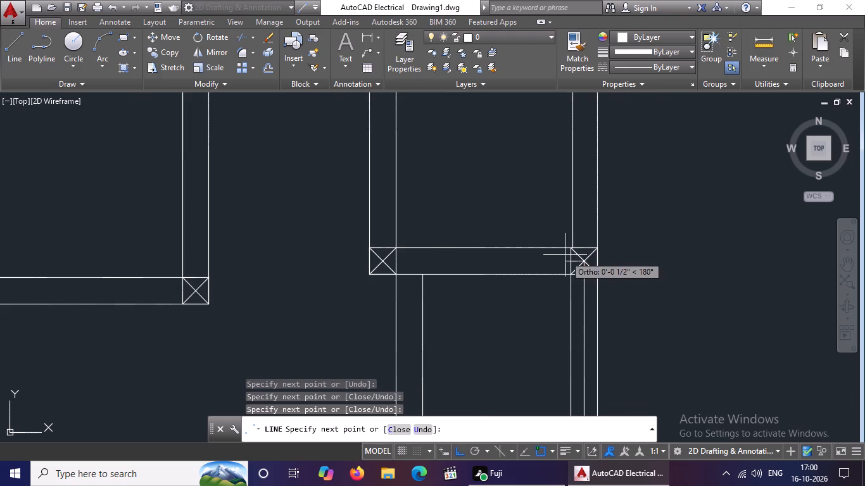
Continue the centreline up the right outer wall to the centre of the square at the top room's bottom-right corner.
scroll(565, 252, "down", 3)
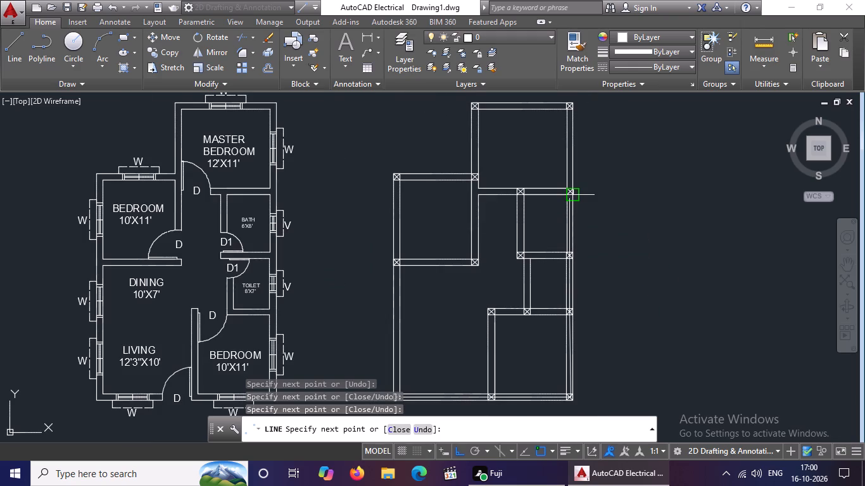
middle_click_drag(566, 265, 549, 366)
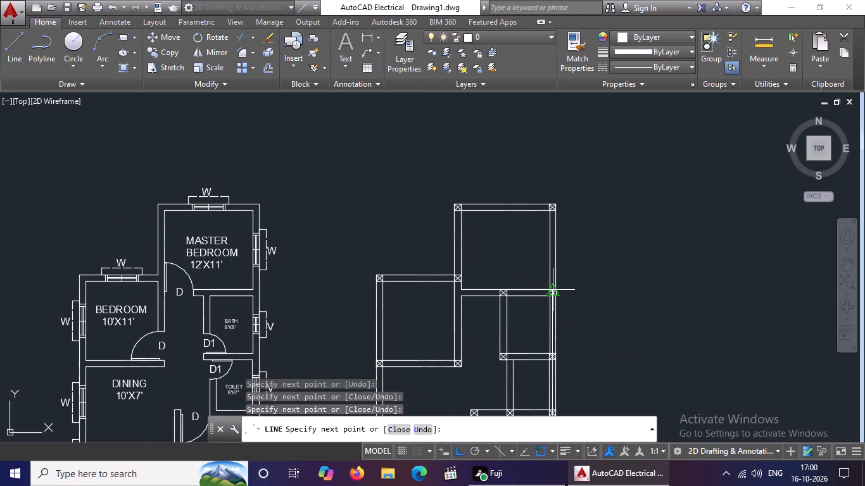
scroll(553, 291, "up", 2)
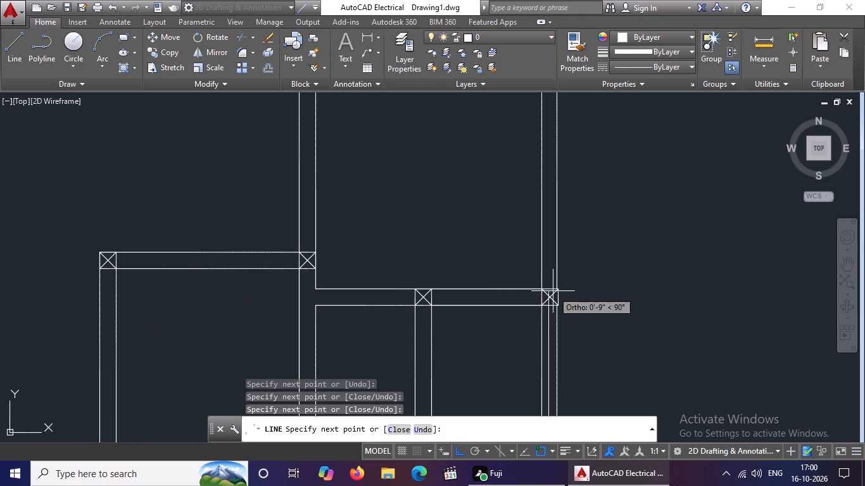
scroll(544, 301, "up", 2)
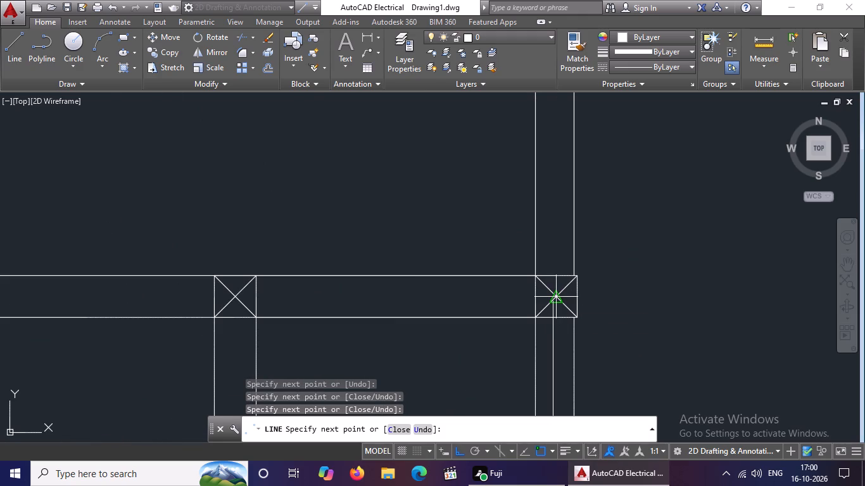
left_click(559, 297)
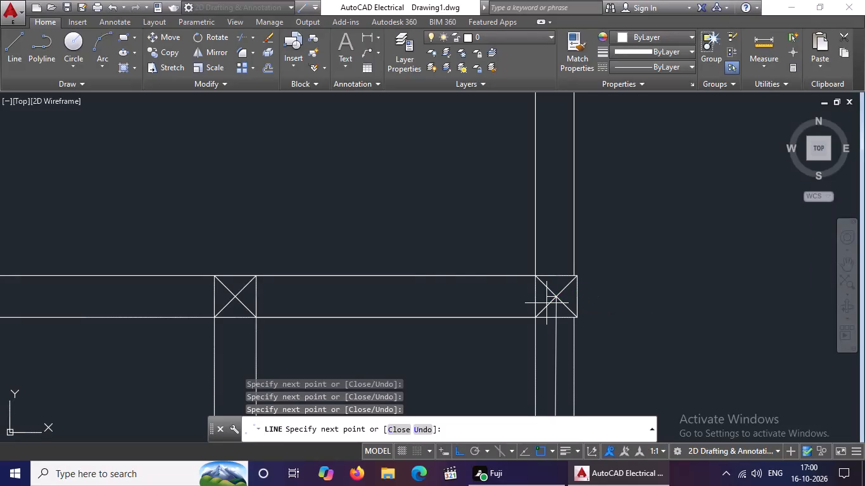
Continue the centreline up to the top room's top-right corner square, then along its top wall to the top-left corner square's centre.
middle_click_drag(545, 339, 546, 452)
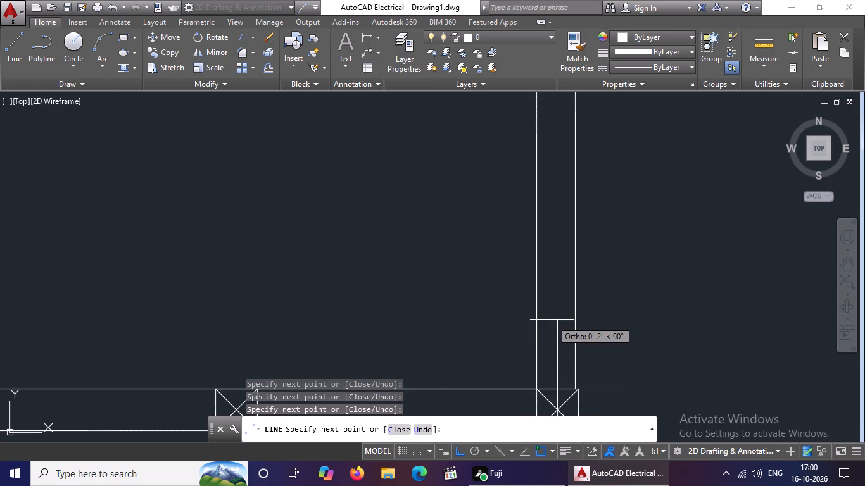
scroll(552, 319, "down", 3)
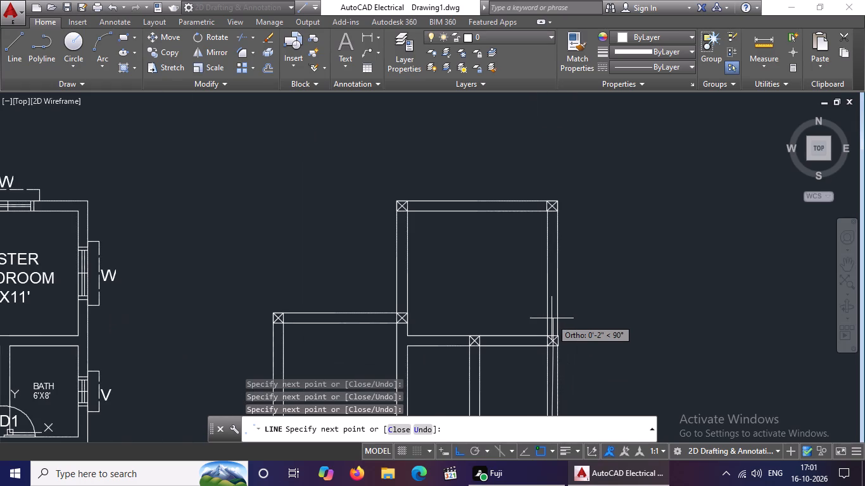
scroll(552, 204, "up", 2)
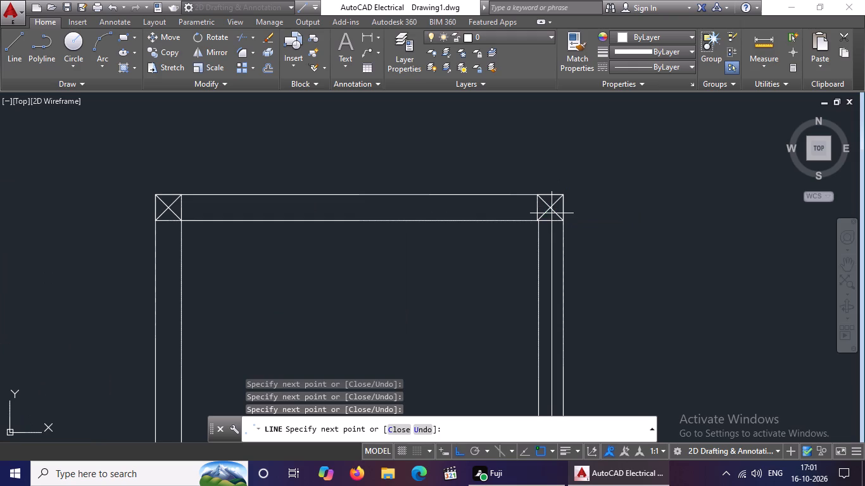
left_click(550, 209)
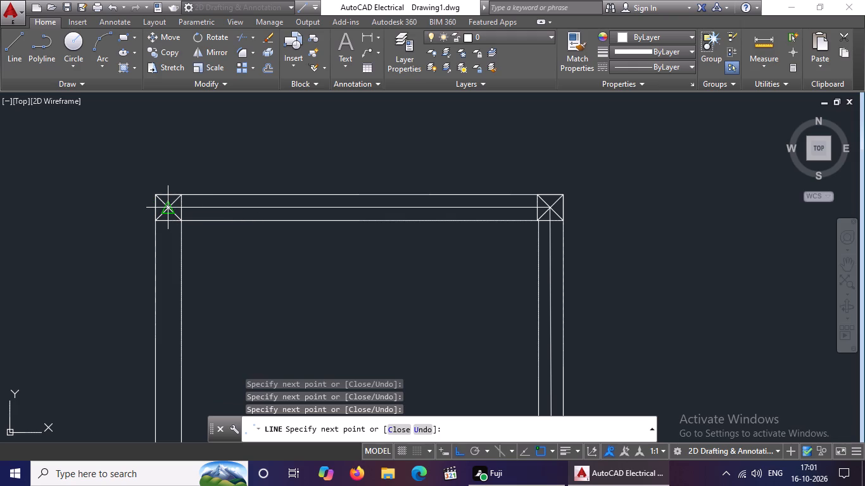
left_click(167, 209)
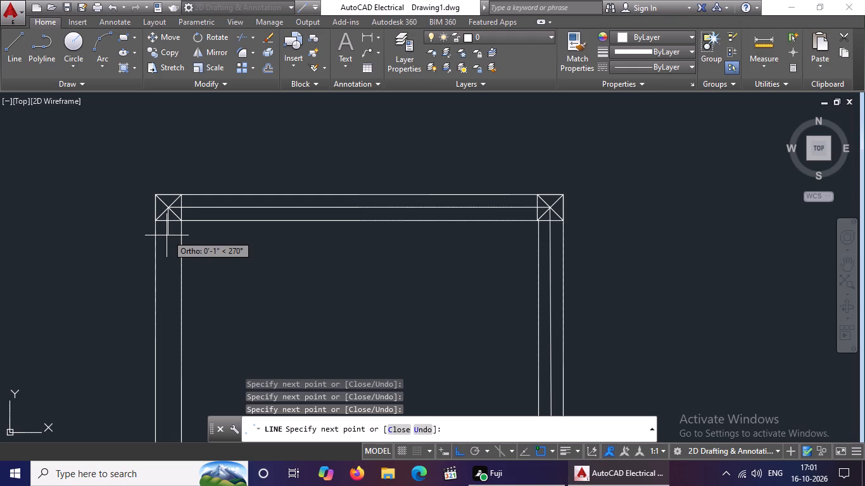
Continue the centreline down the top room's left wall to the junction square, then along the left-hand room's top wall to its top-left square.
scroll(167, 235, "down", 2)
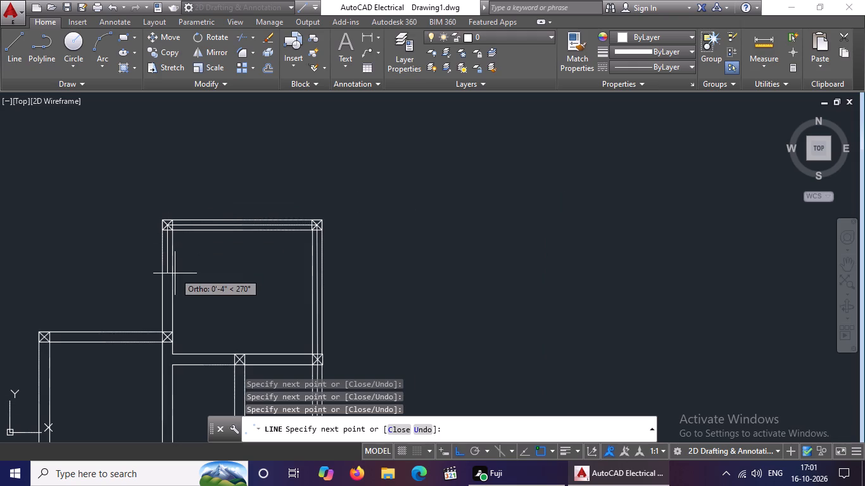
middle_click_drag(175, 273, 288, 193)
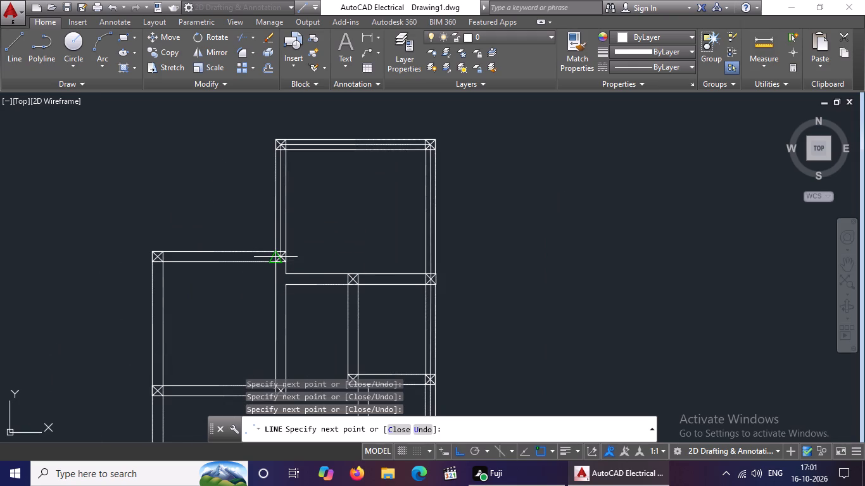
scroll(279, 253, "up", 2)
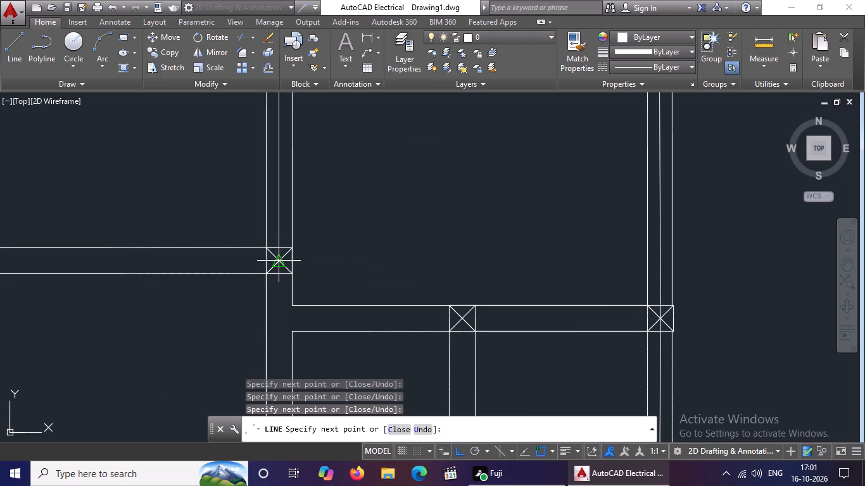
left_click(279, 261)
scroll(190, 265, "down", 1)
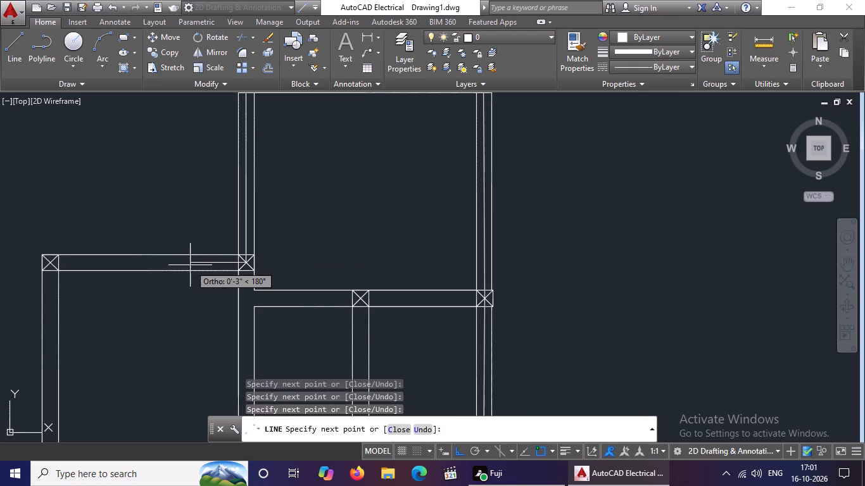
left_click(45, 263)
Continue the centreline down the left outer wall to the centre of the square at the left-hand room's bottom-left corner.
scroll(60, 259, "down", 3)
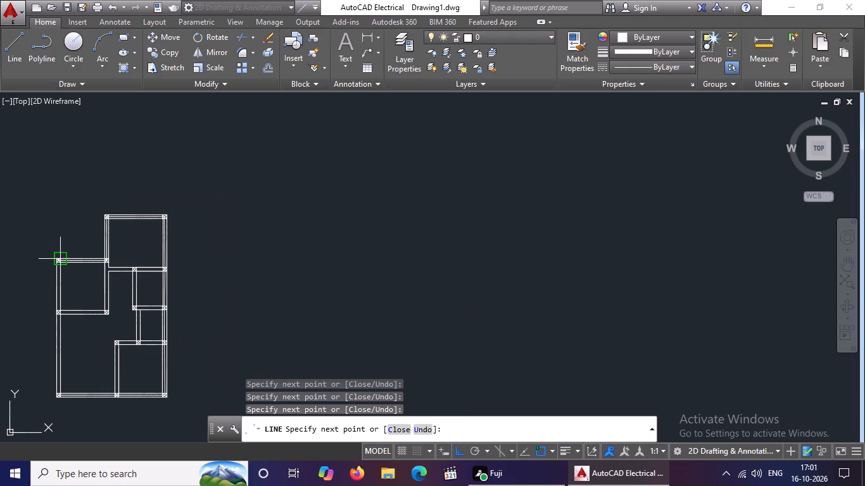
scroll(51, 234, "down", 1)
scroll(46, 276, "up", 3)
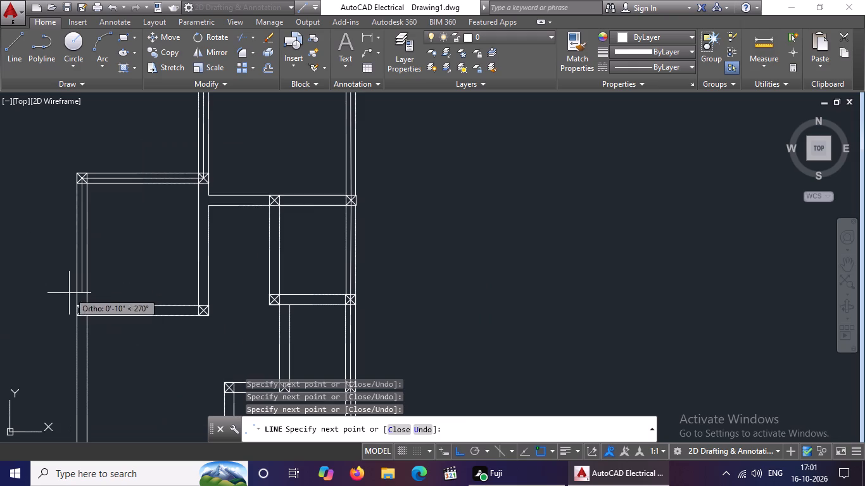
scroll(81, 313, "up", 2)
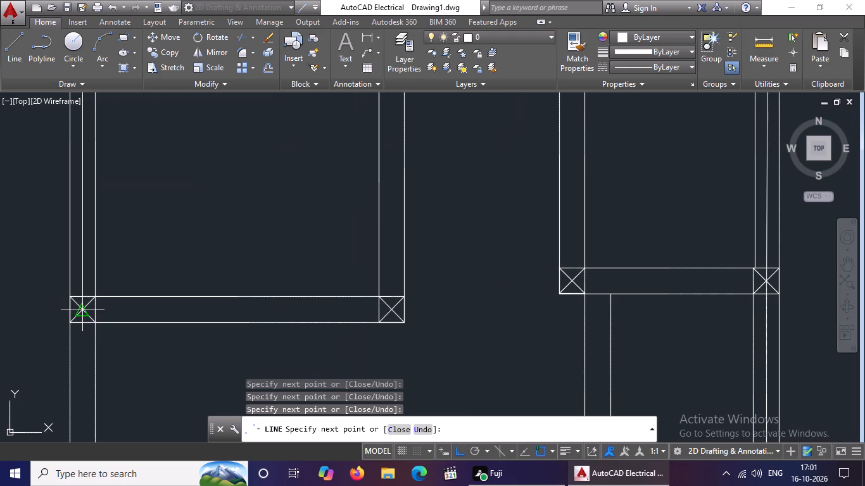
left_click(80, 309)
Finish the outer centreline loop by running it down the left outer wall to the centre of the bottom-left corner square.
scroll(79, 311, "down", 2)
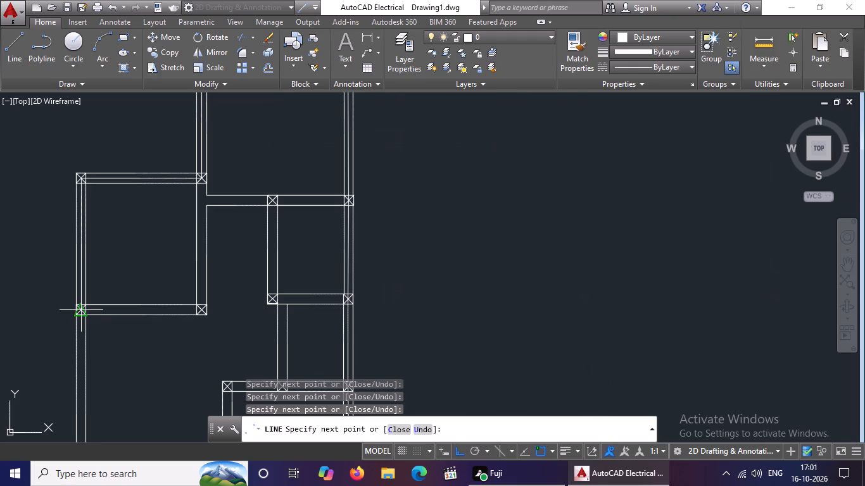
middle_click_drag(88, 306, 306, 140)
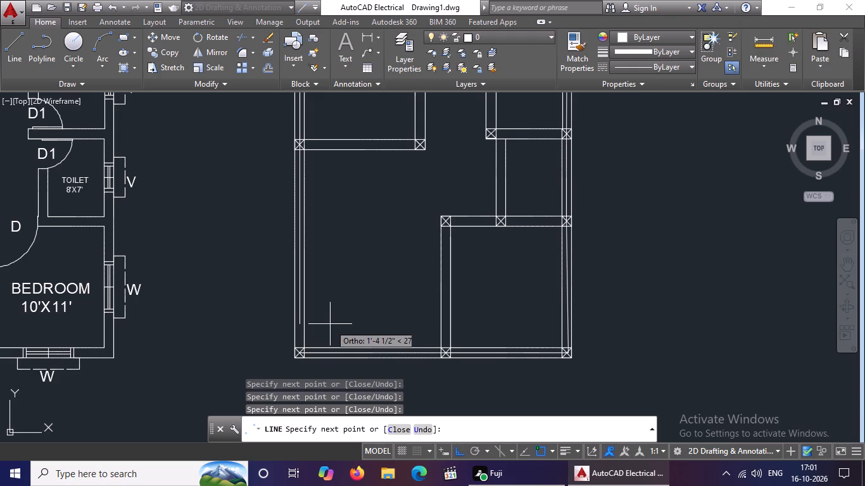
scroll(334, 346, "up", 3)
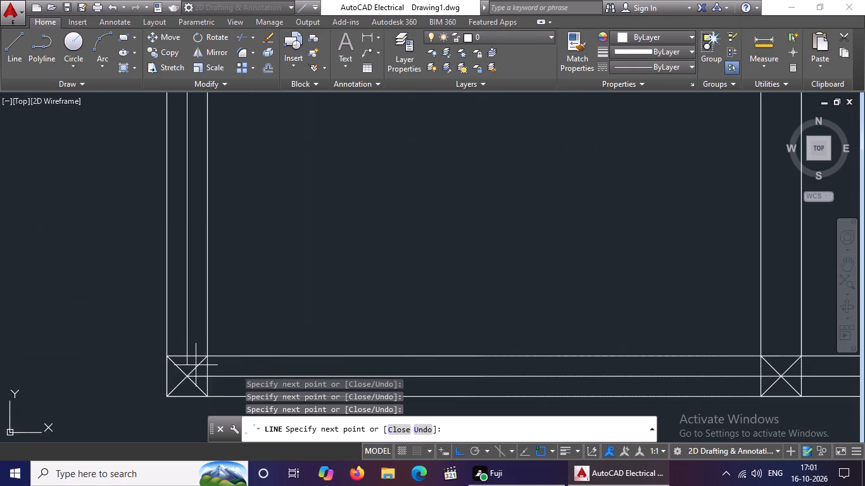
left_click(193, 380)
key("Escape")
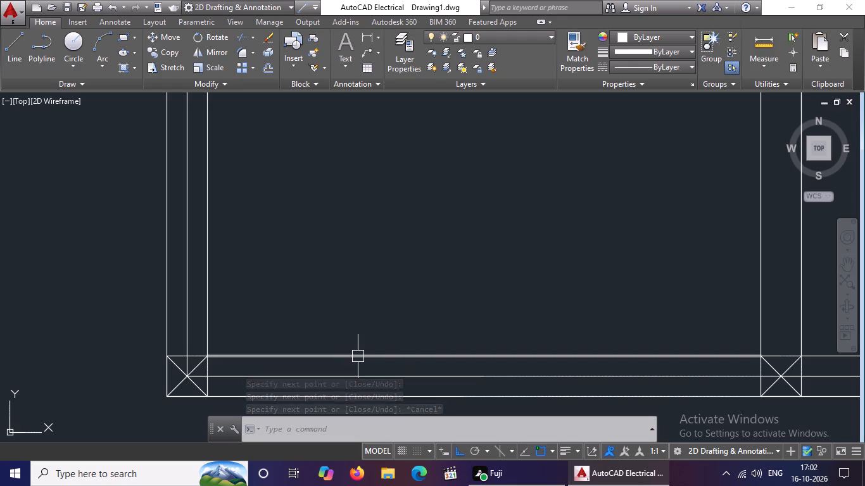
scroll(359, 354, "down", 3)
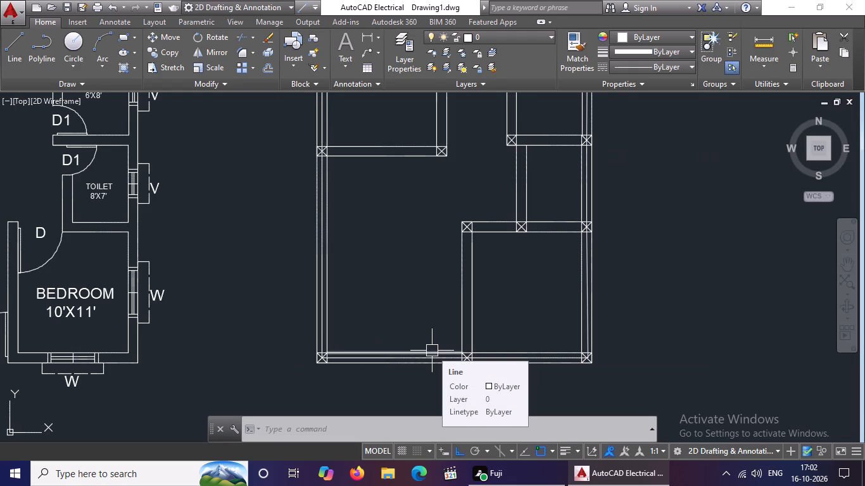
key("Escape")
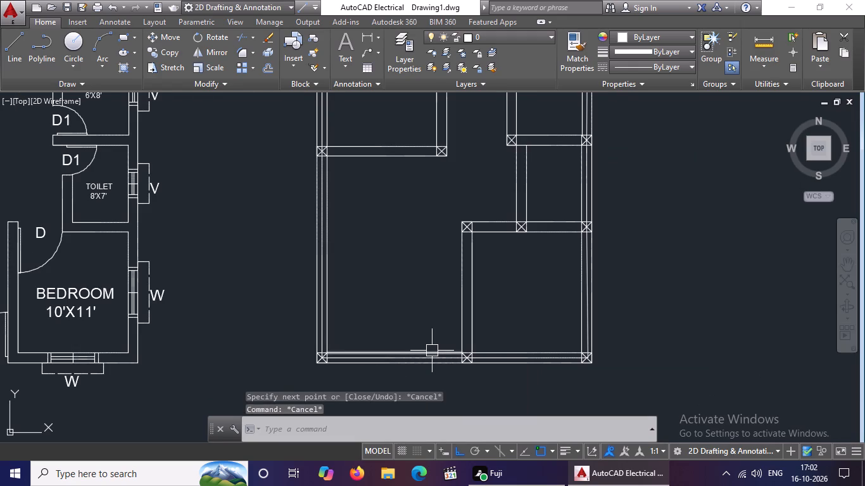
Draw a centreline from the bottom wall's middle square up the interior wall to the square at the lower right-hand room's top-left corner.
key("l")
key("Return")
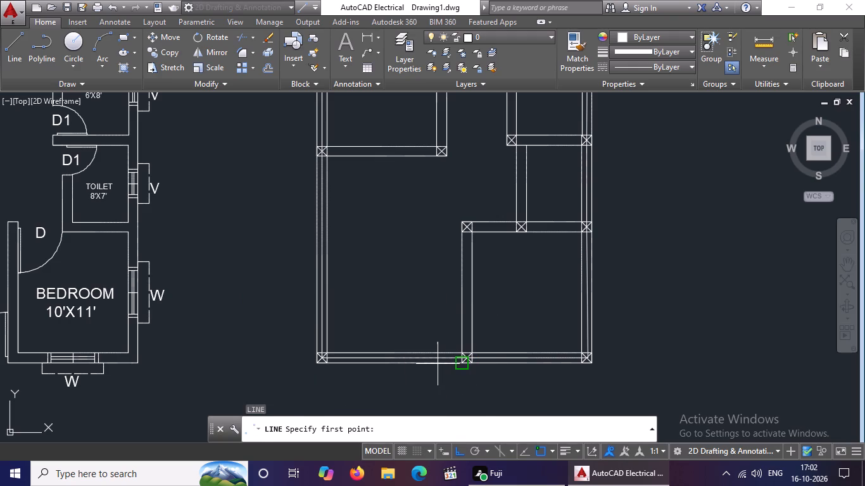
scroll(464, 349, "up", 3)
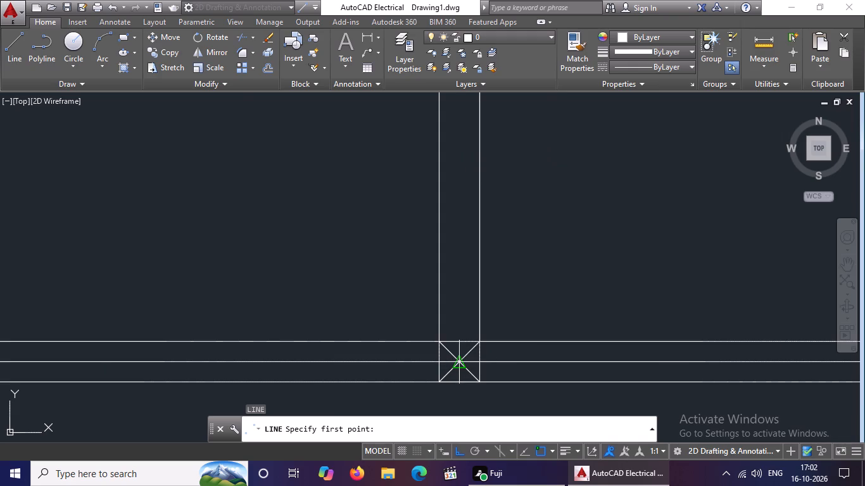
left_click(455, 364)
scroll(443, 271, "down", 3)
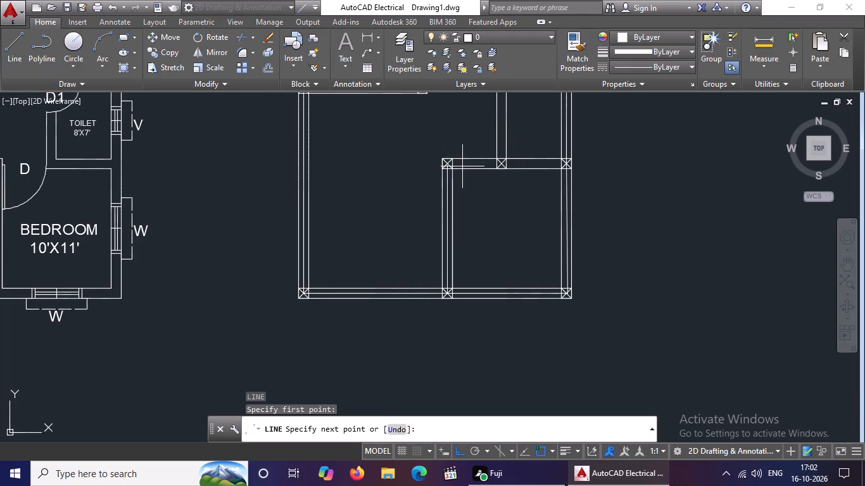
middle_click_drag(446, 167, 417, 254)
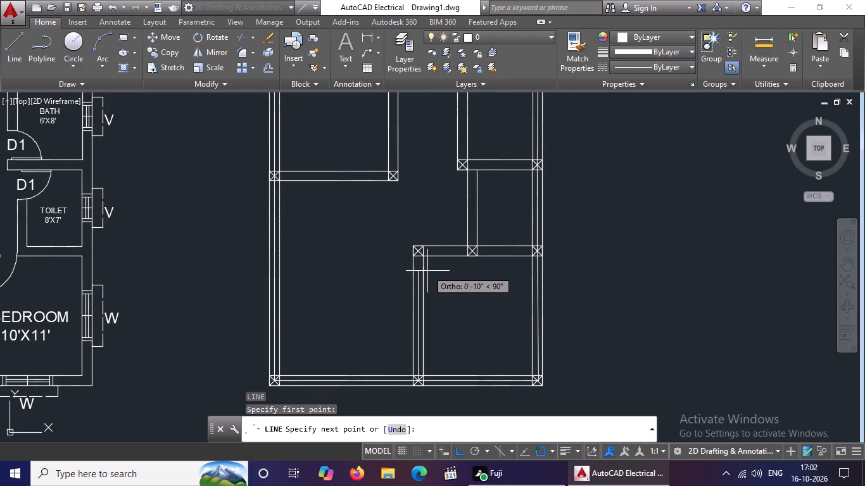
scroll(420, 252, "up", 2)
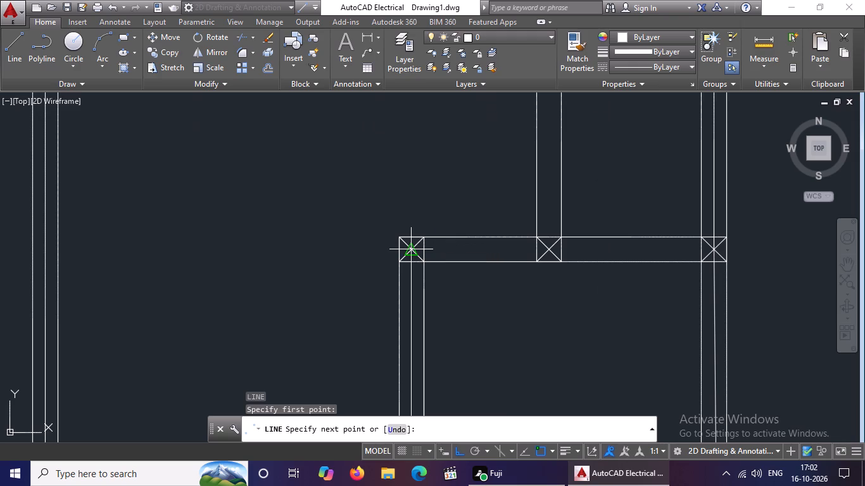
left_click(408, 249)
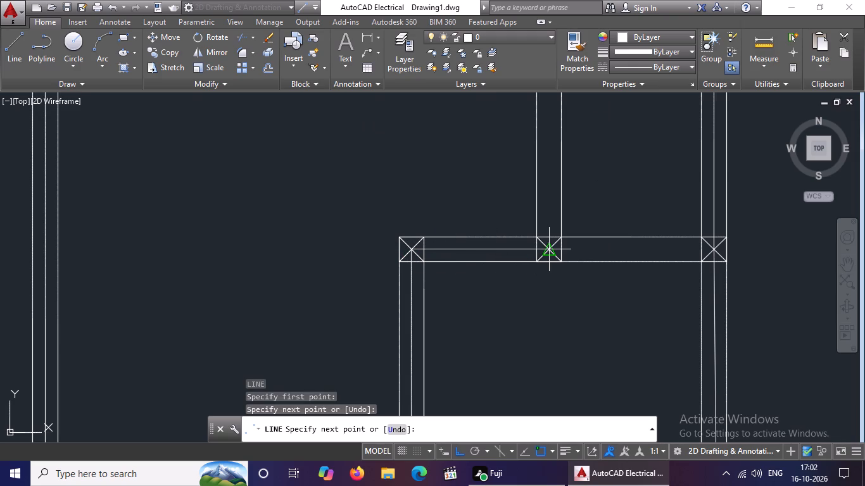
Continue the centreline along the lower right-hand room's top wall, through its middle square, to the centre of the right outer wall's square.
left_click(552, 252)
scroll(565, 251, "down", 2)
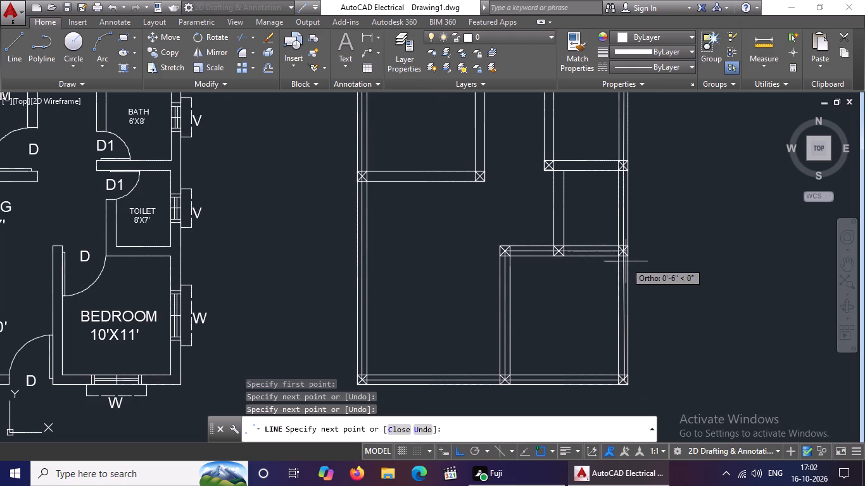
scroll(624, 256, "up", 2)
left_click(620, 242)
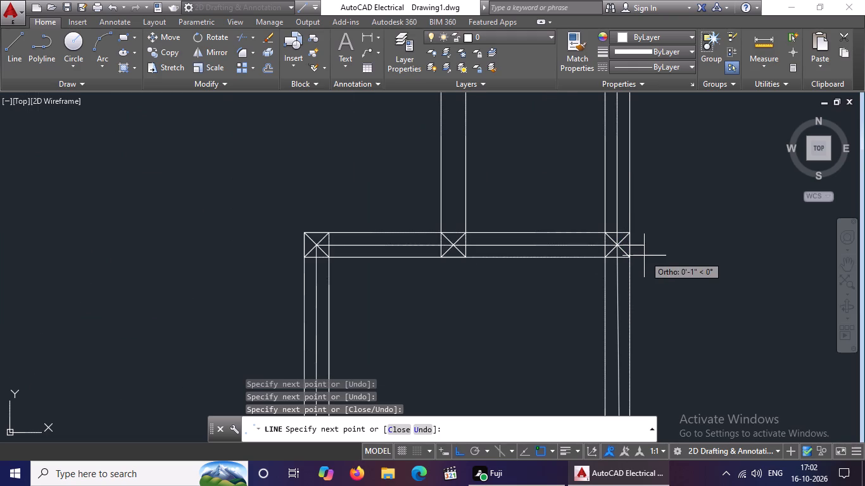
key("Escape")
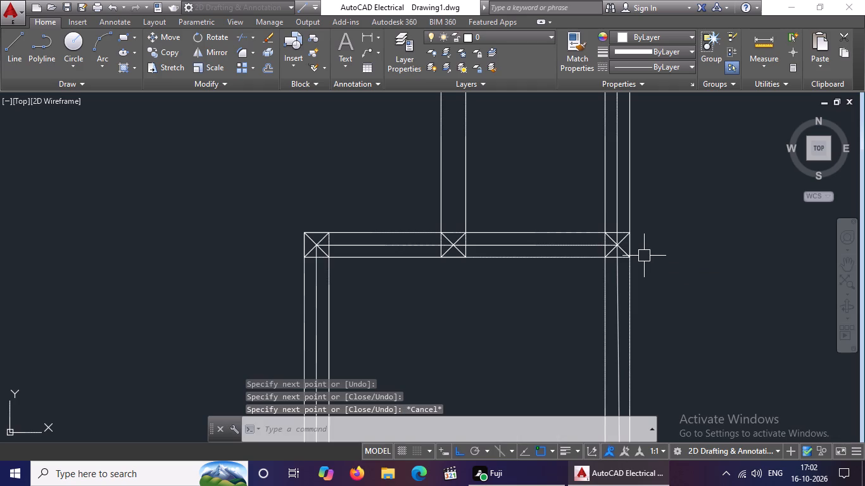
Draw a centreline along the left-hand room's bottom wall and up its right wall, connecting the bottom-left, bottom-right and top-right square centres.
scroll(799, 334, "down", 2)
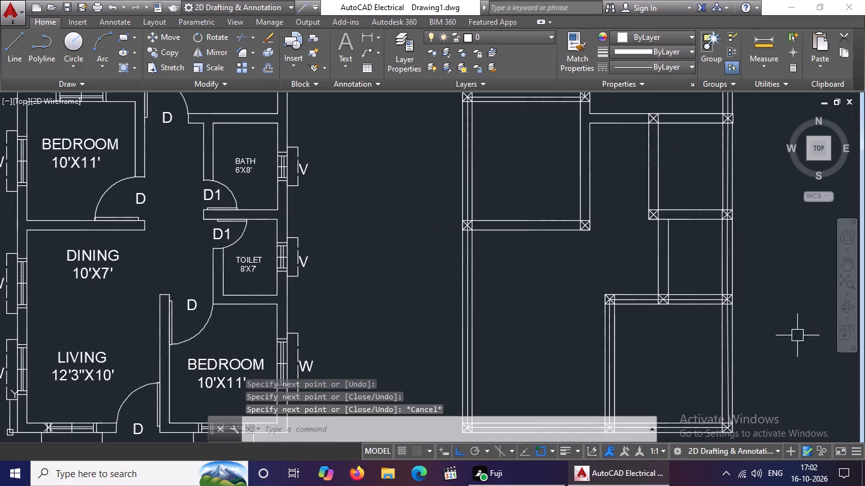
left_click_drag(15, 46, 23, 54)
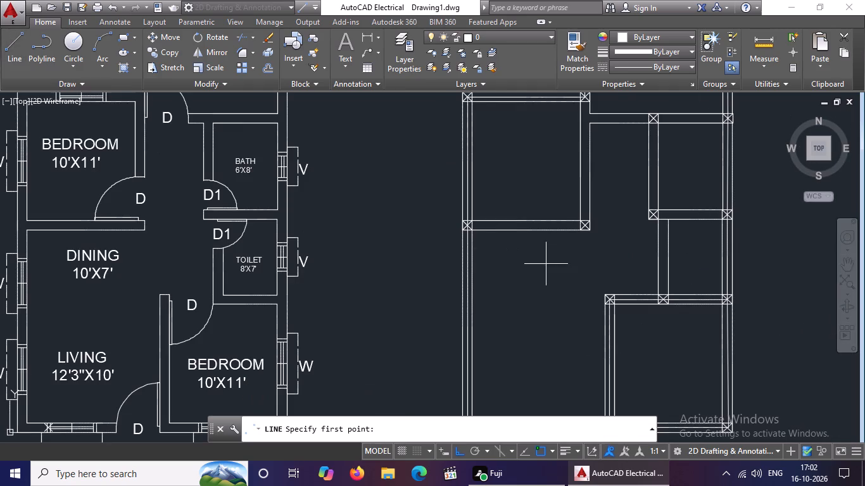
scroll(496, 239, "up", 2)
left_click(420, 201)
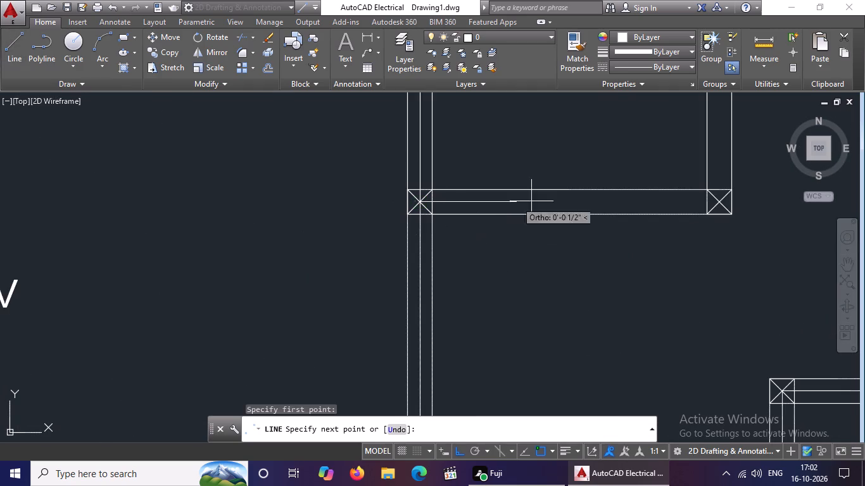
left_click(722, 201)
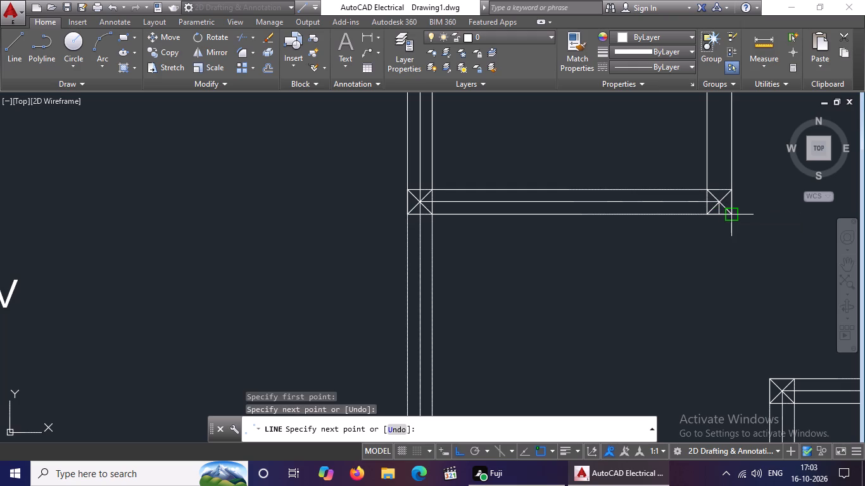
middle_click_drag(727, 214, 689, 320)
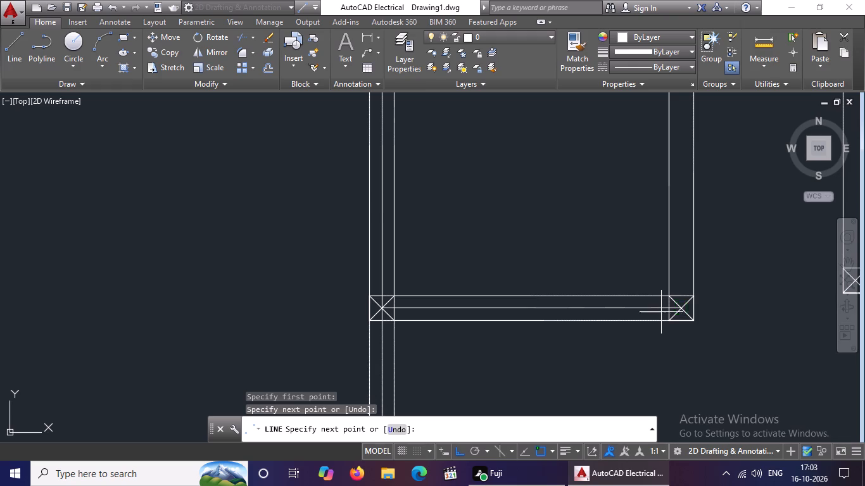
middle_click_drag(660, 320, 648, 386)
scroll(647, 328, "down", 2)
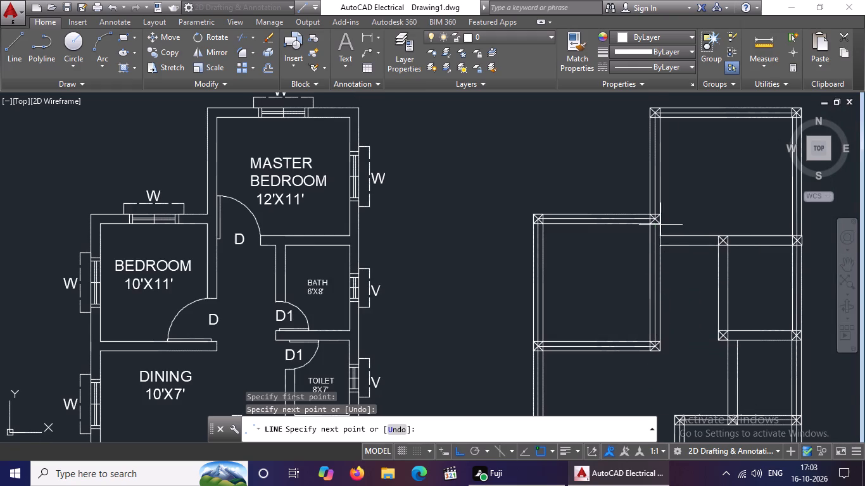
scroll(659, 224, "up", 2)
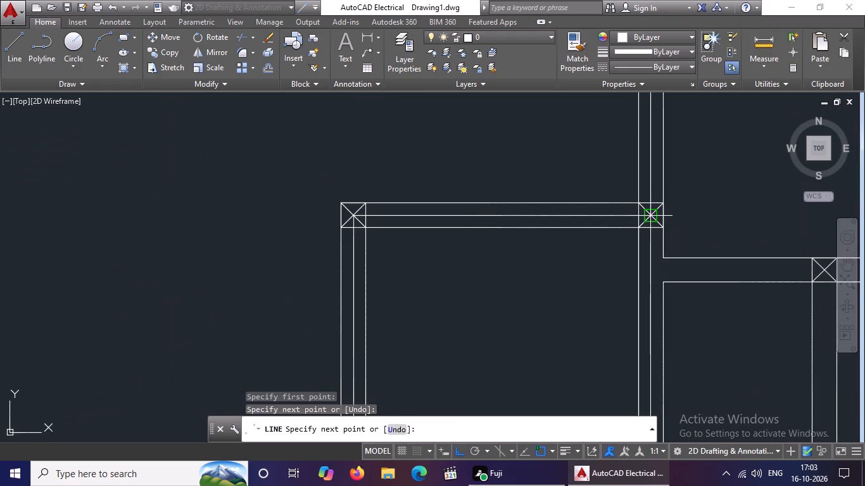
left_click(651, 214)
key("Escape")
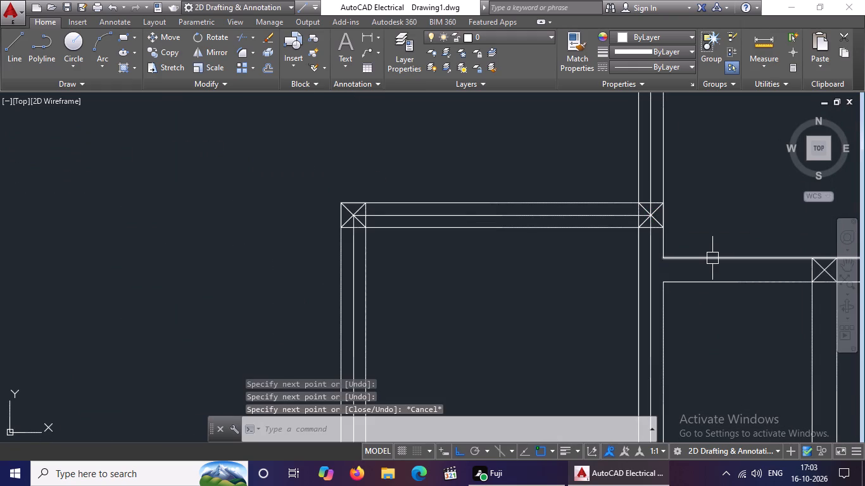
Draw a centreline from the right outer wall's square along the top room's bottom wall, just past the left-hand room's right wall centreline.
scroll(715, 288, "down", 3)
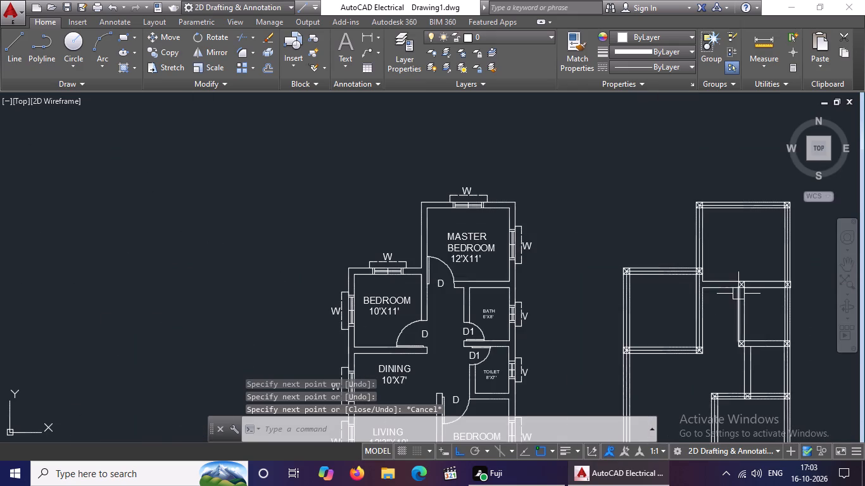
scroll(738, 294, "up", 1)
middle_click_drag(738, 294, 624, 294)
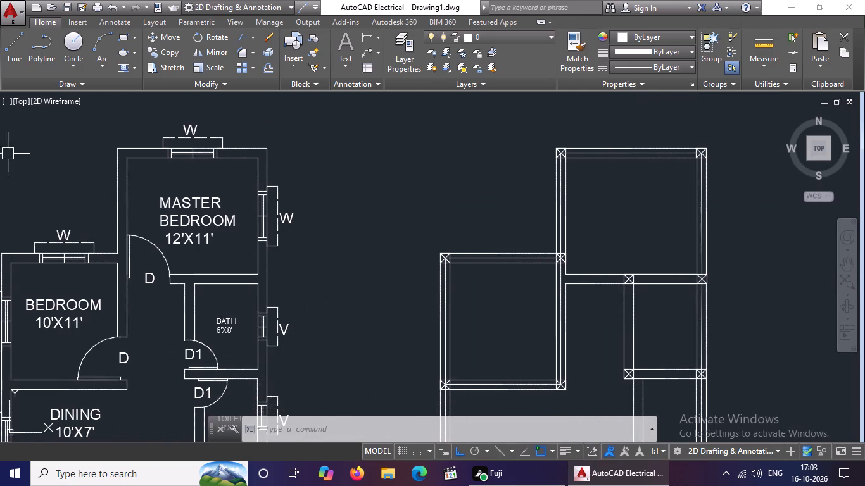
left_click(12, 54)
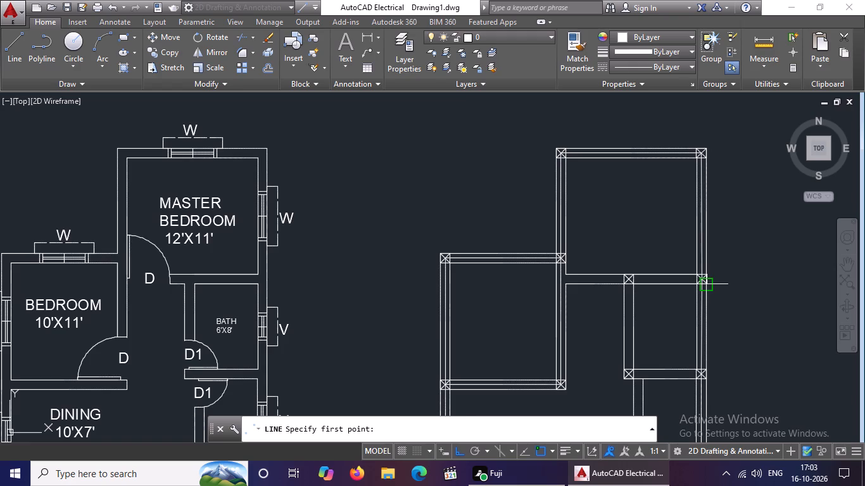
scroll(705, 289, "up", 1)
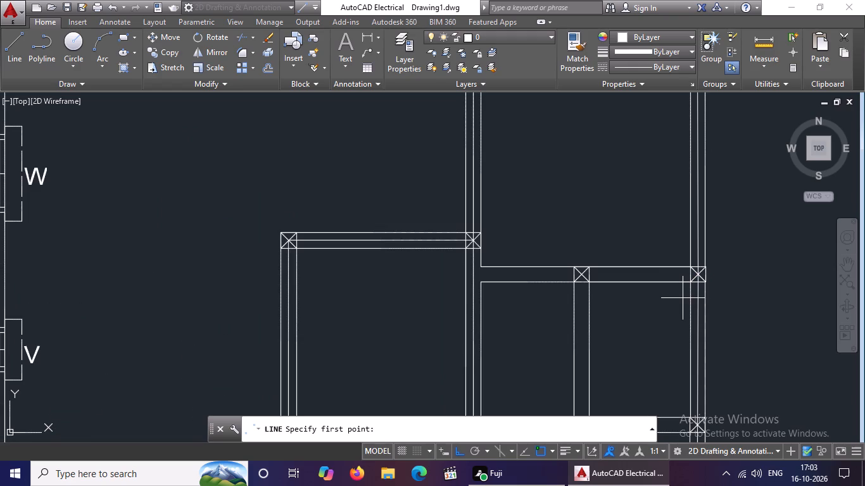
scroll(692, 277, "up", 1)
left_click_drag(700, 277, 679, 279)
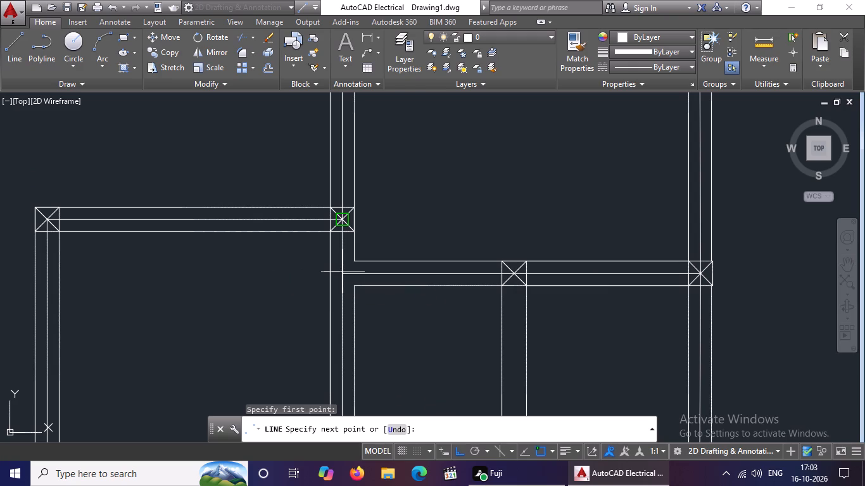
left_click(338, 277)
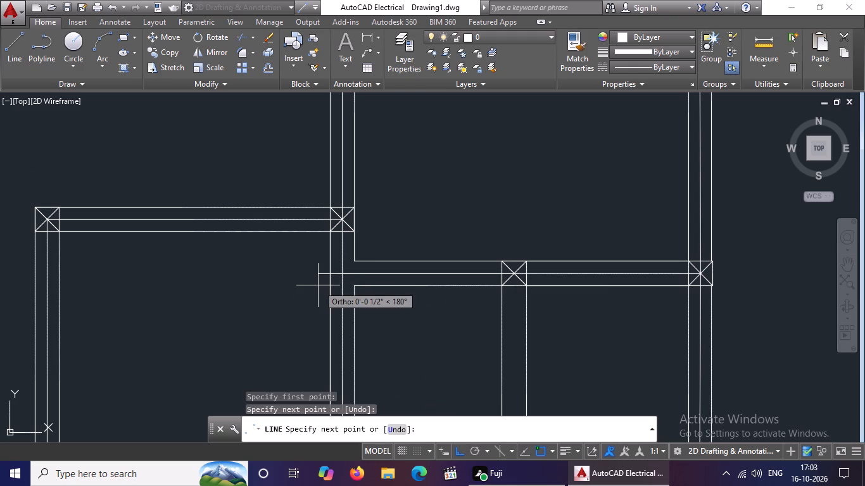
key("Escape")
Trim the short end of the top room's bottom wall centreline that overshoots the left-hand room's right wall centreline.
type("TR")
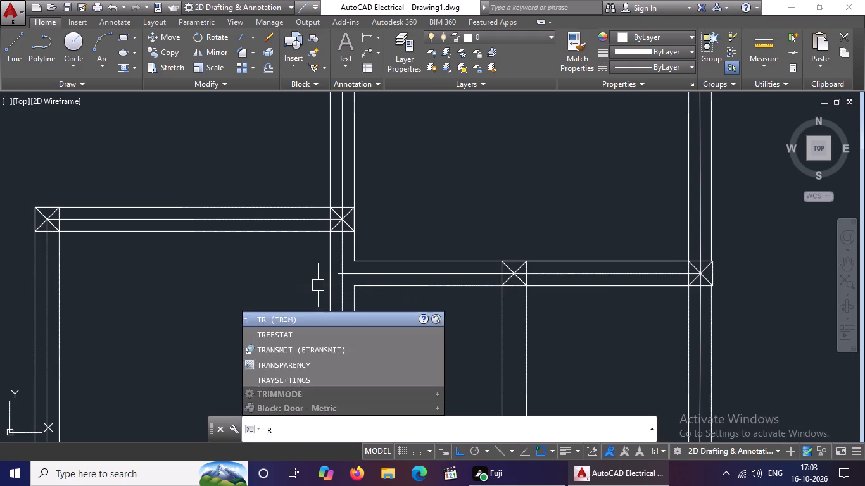
key("space")
key("space")
scroll(343, 279, "up", 2)
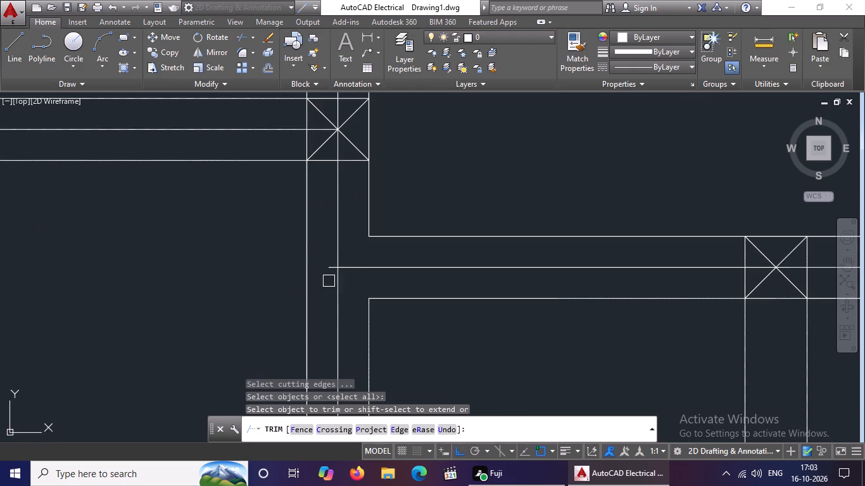
left_click(327, 269)
scroll(382, 288, "down", 3)
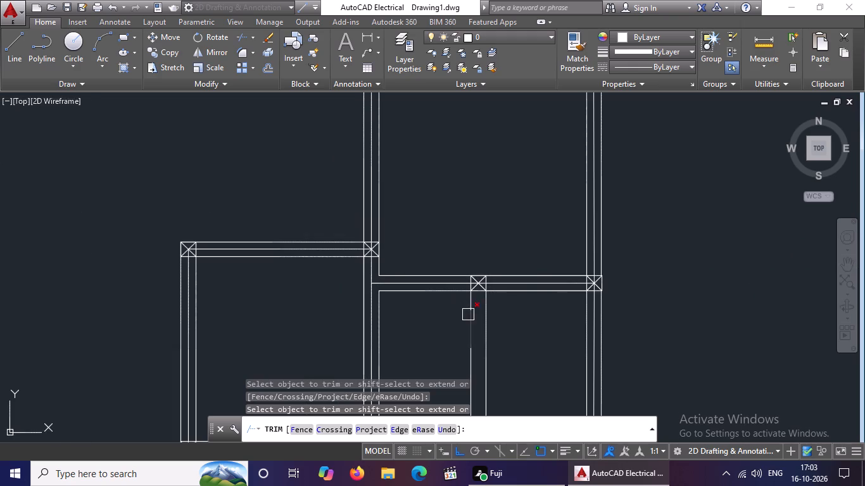
scroll(452, 323, "down", 1)
middle_click_drag(471, 251, 503, 146)
scroll(523, 223, "down", 1)
key("Escape")
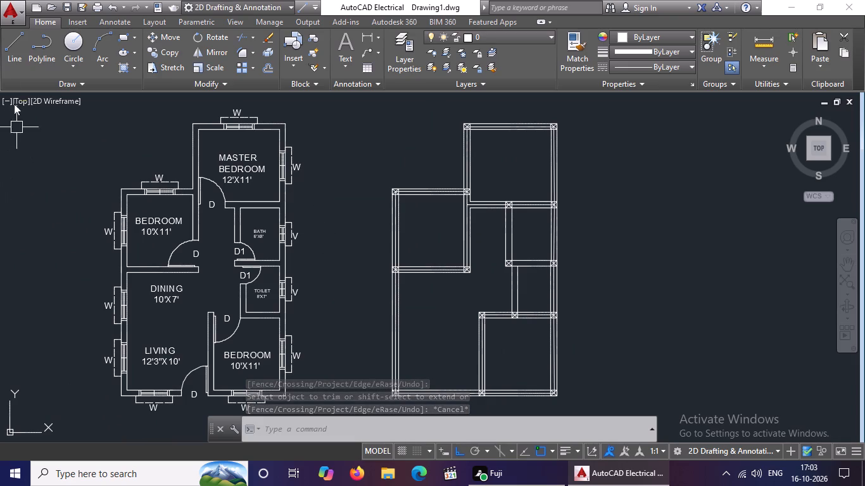
Draw a centreline from the top room's bottom-wall middle square down the bath's left wall and along its bottom wall to the right outer wall's square.
left_click(5, 51)
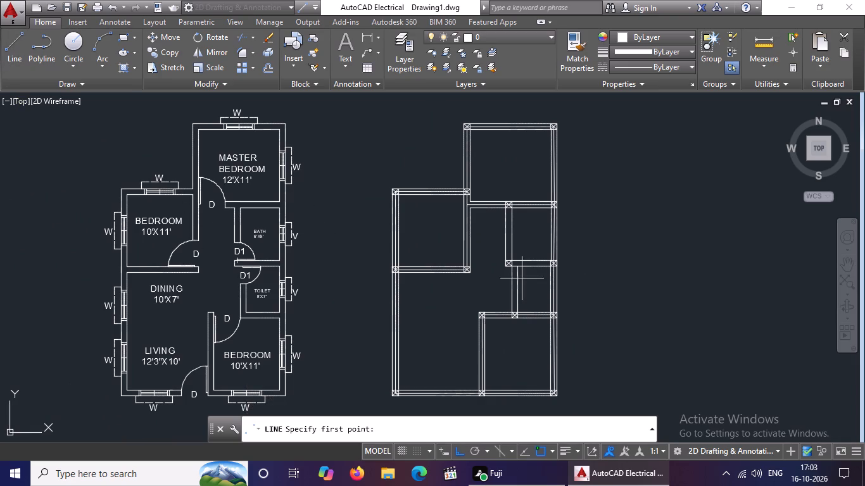
scroll(515, 208, "up", 2)
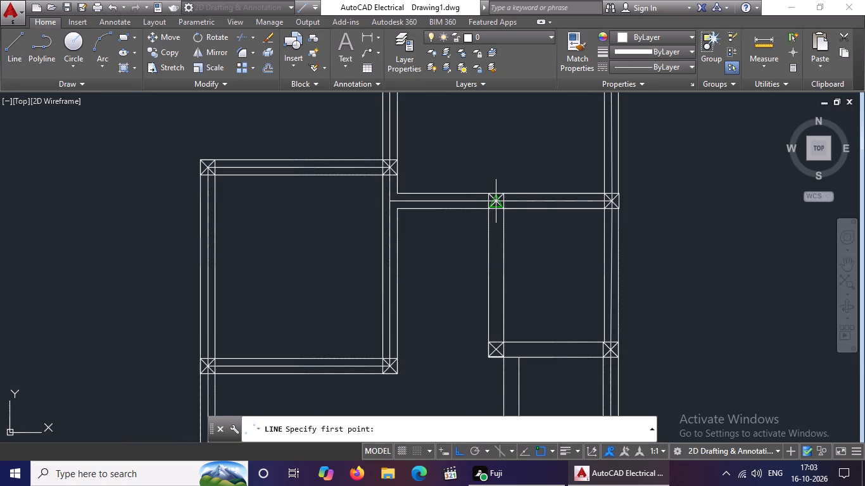
left_click_drag(495, 201, 495, 227)
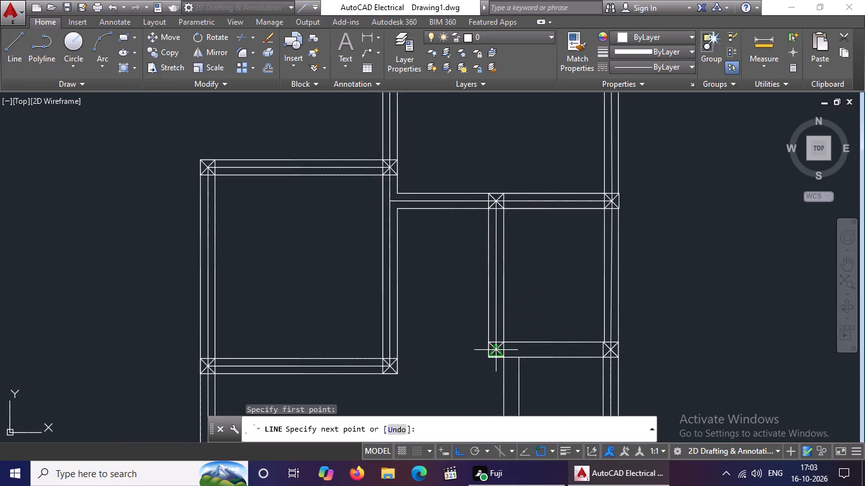
left_click(498, 352)
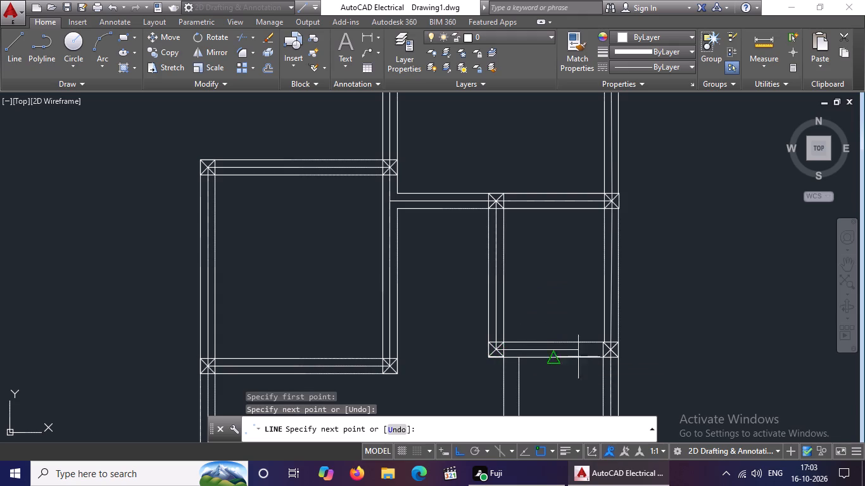
left_click(611, 351)
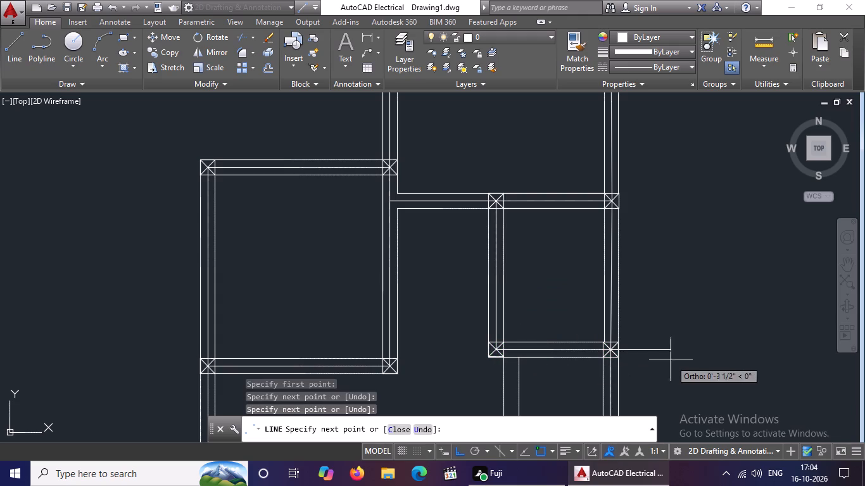
key("Escape")
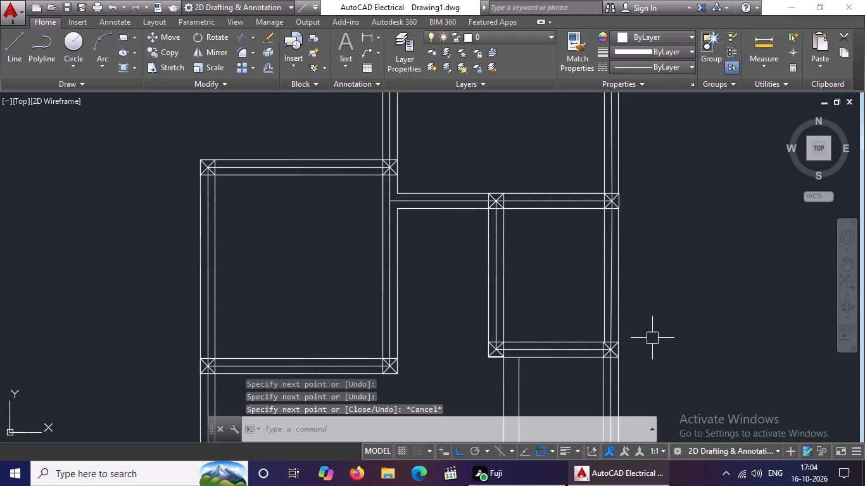
Draw a centreline from the lower right-hand room's top-wall middle square up the toilet's left wall, just past the bath's bottom wall centreline.
scroll(584, 300, "down", 2)
middle_click_drag(593, 370, 546, 263)
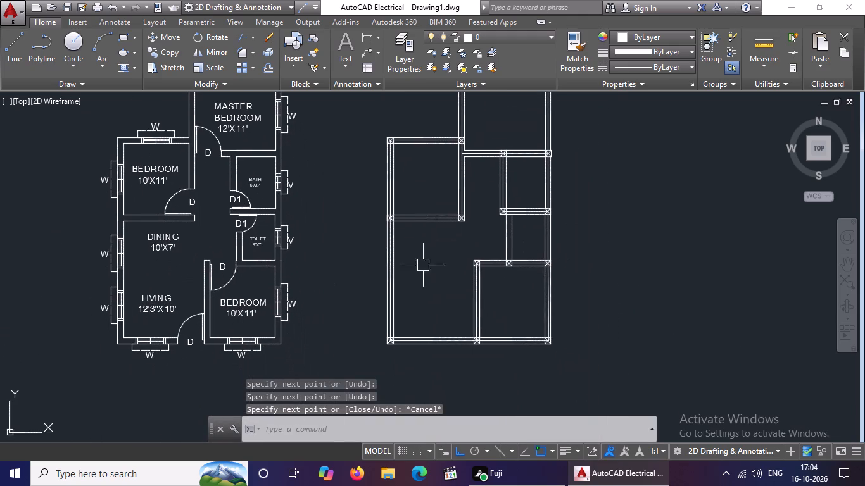
left_click_drag(9, 38, 60, 56)
scroll(509, 220, "up", 3)
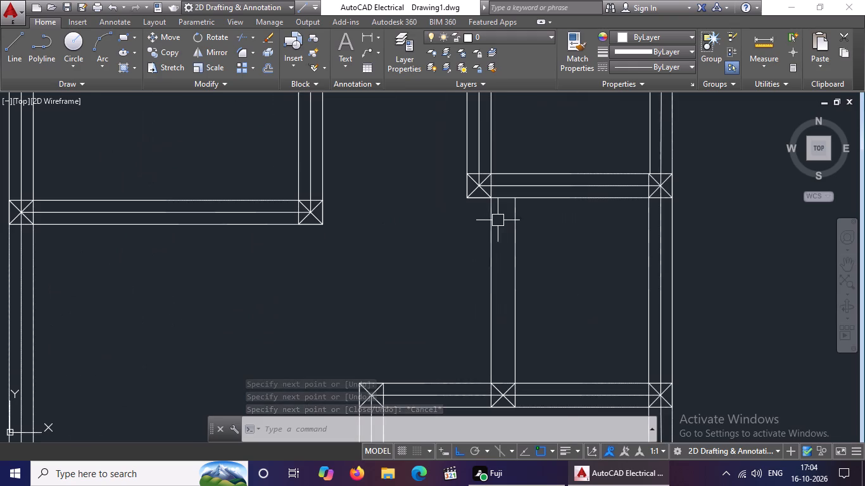
left_click_drag(19, 39, 47, 61)
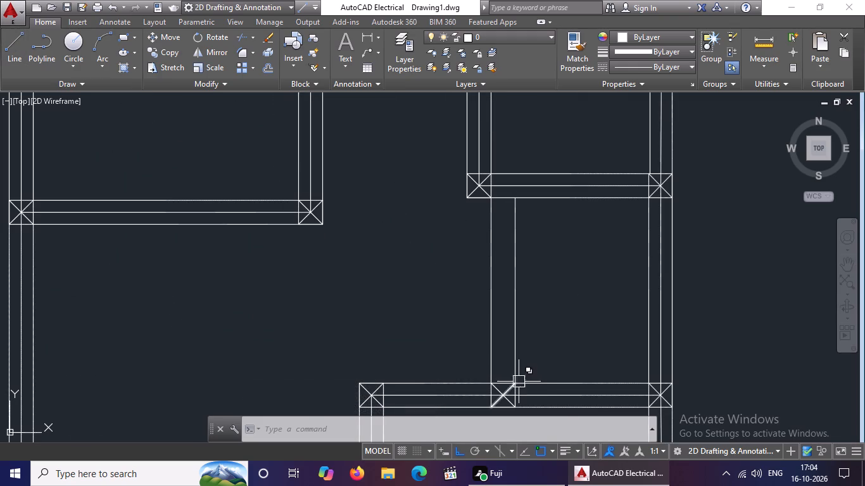
left_click(15, 56)
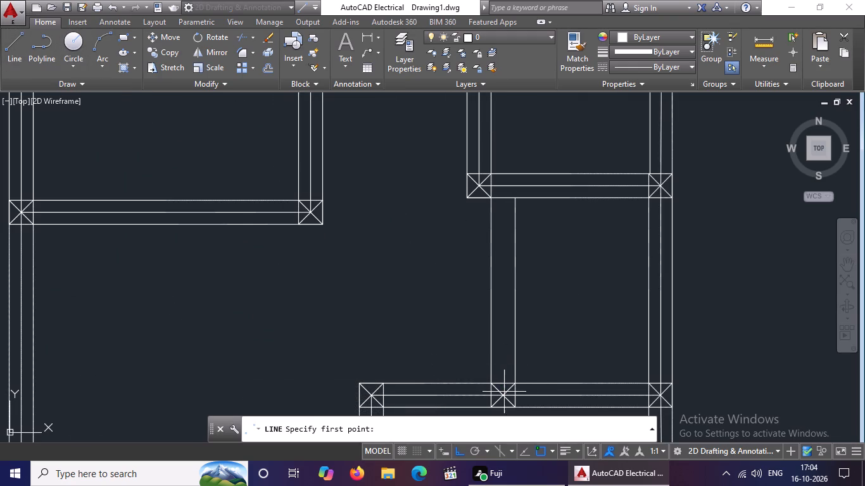
left_click(504, 397)
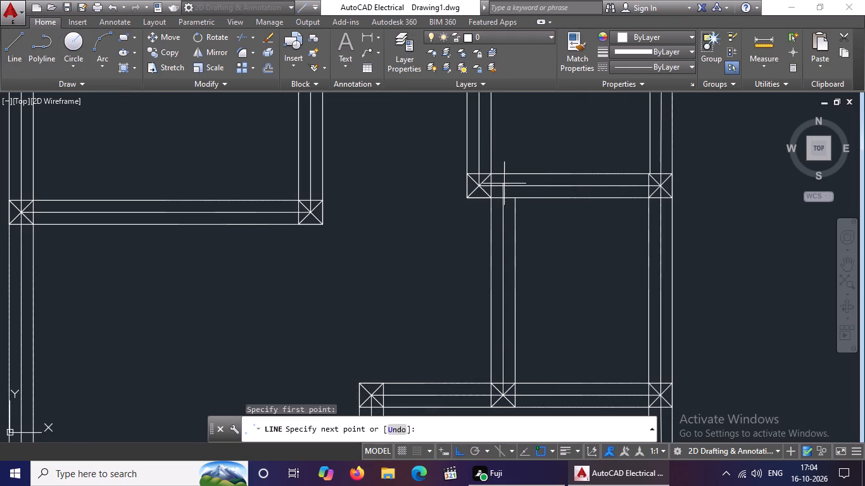
left_click(504, 180)
key("Escape")
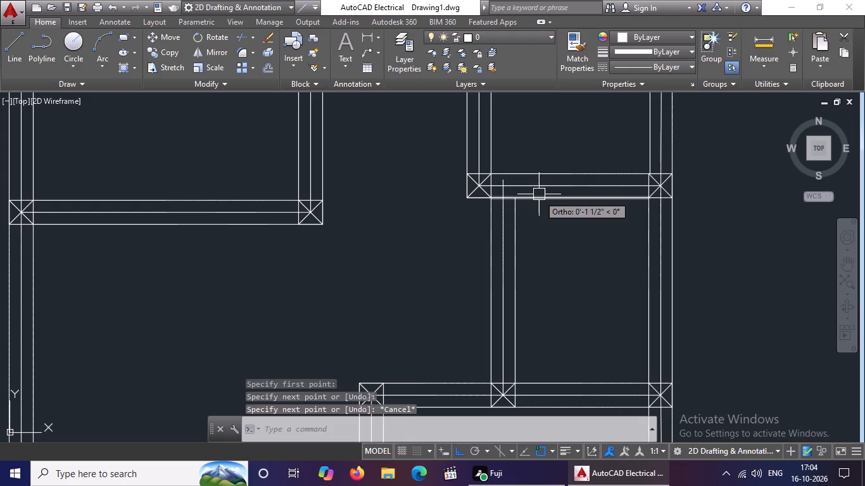
Trim the short end of the toilet's left wall centreline that overshoots the bath's bottom wall centreline.
type("TR")
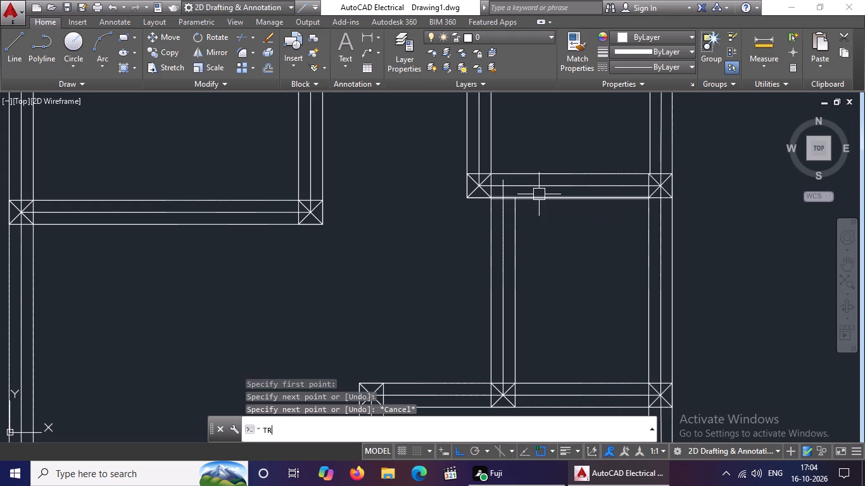
key("space")
key("space")
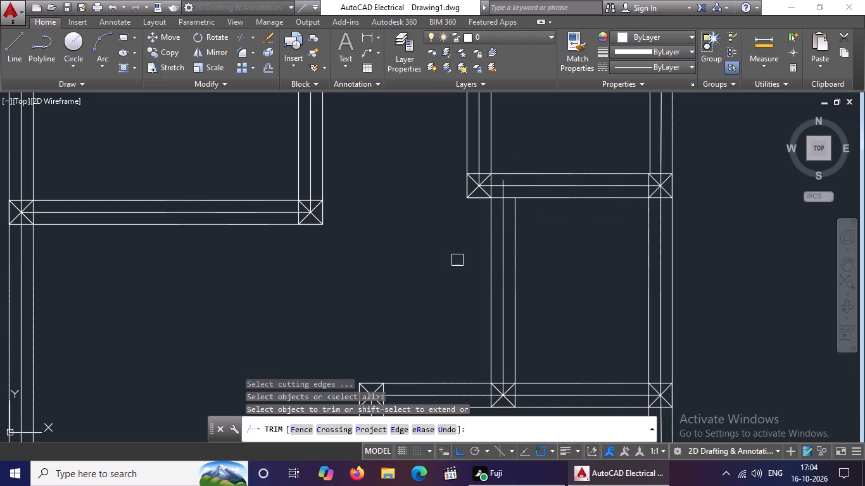
scroll(483, 175, "up", 2)
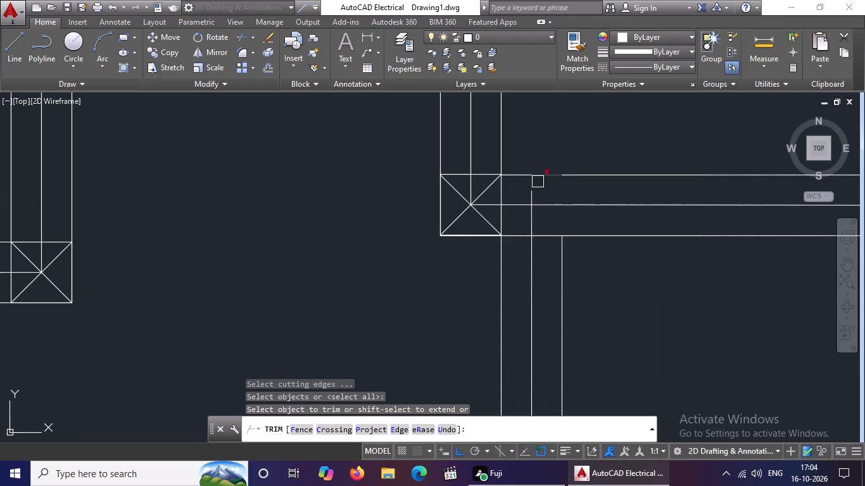
left_click_drag(526, 194, 533, 196)
scroll(588, 208, "down", 3)
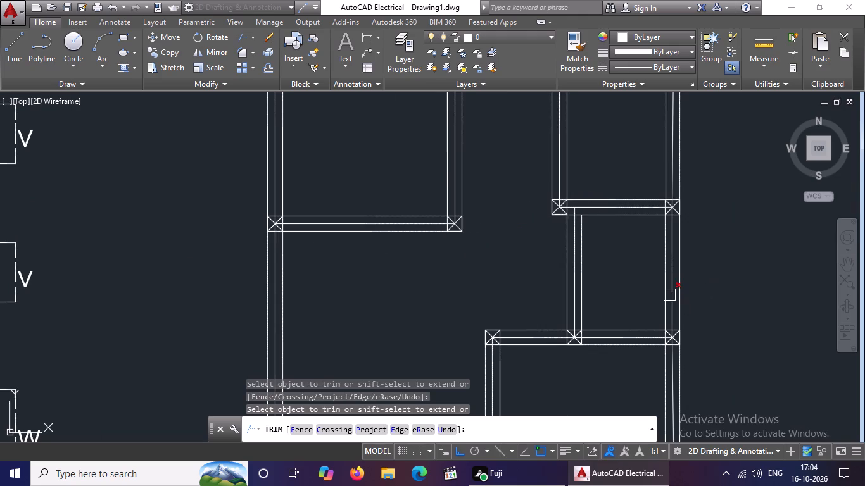
key("Escape")
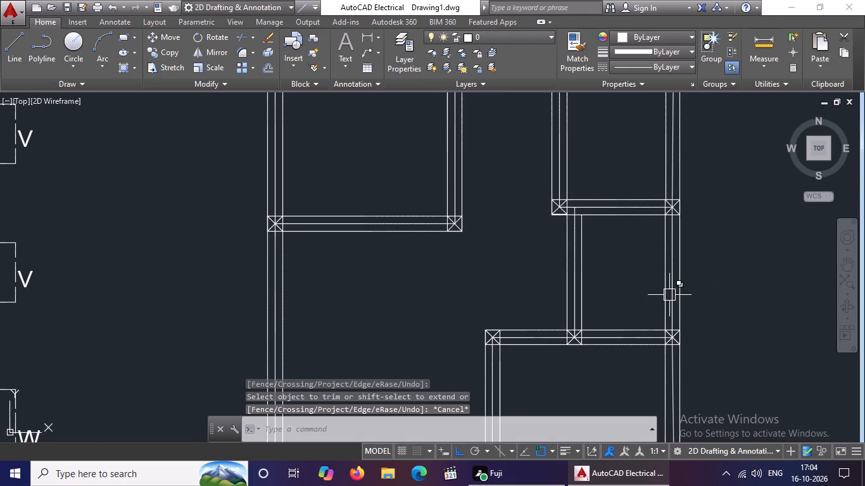
Give the living area's bottom outer wall centreline the ACAD_ISO02W100 linetype with a linetype scale of 0.2.
scroll(660, 289, "down", 2)
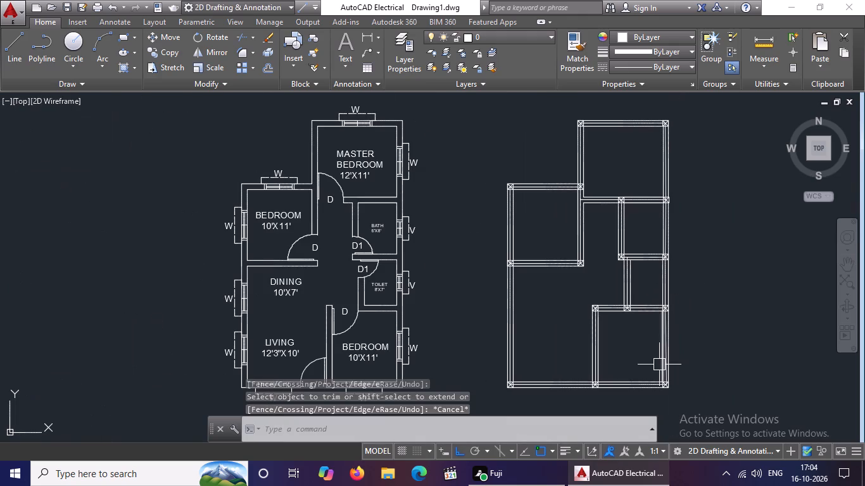
middle_click_drag(642, 377, 642, 337)
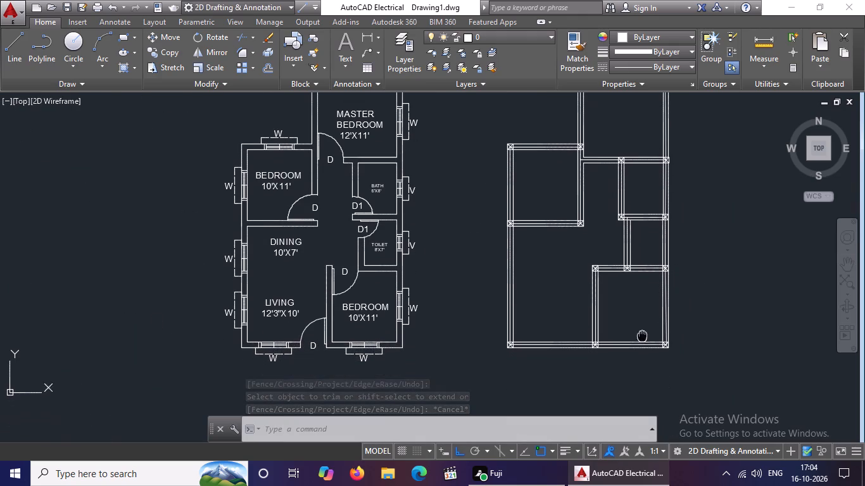
scroll(608, 378, "up", 1)
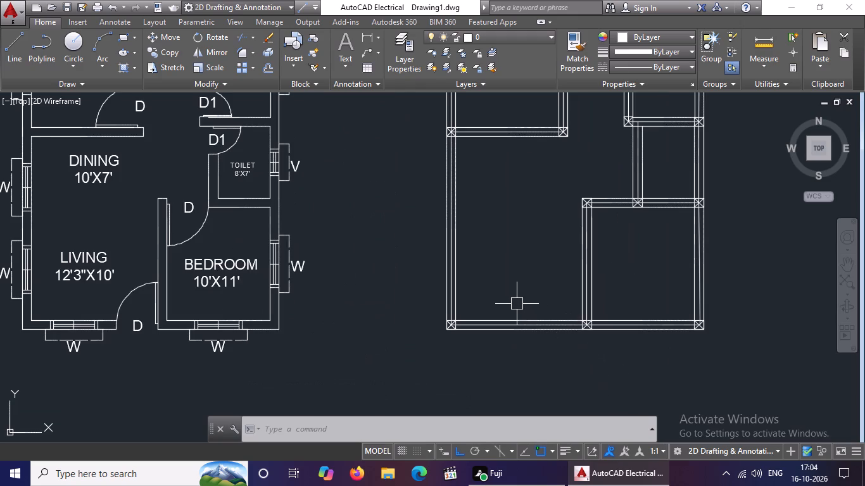
scroll(517, 304, "up", 3)
left_click(538, 359)
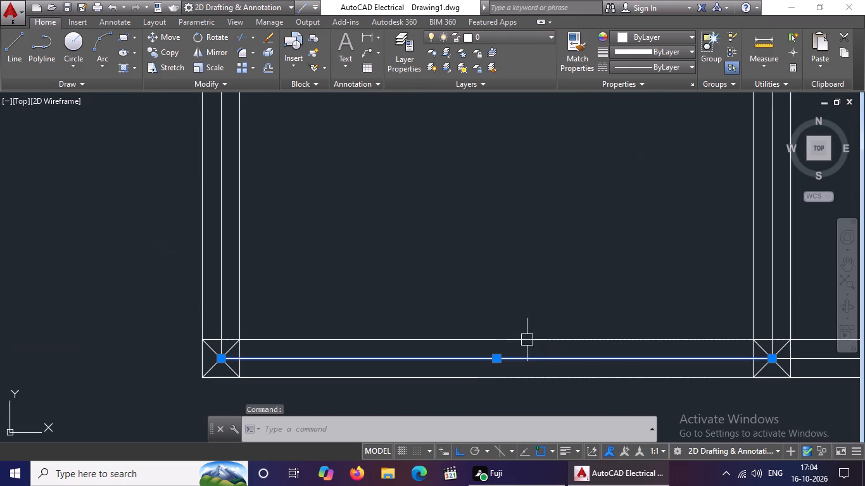
left_click(684, 68)
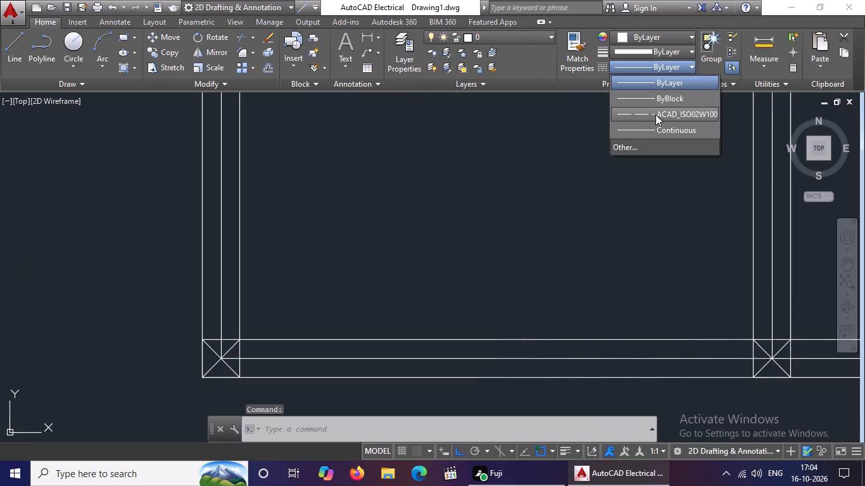
left_click(655, 111)
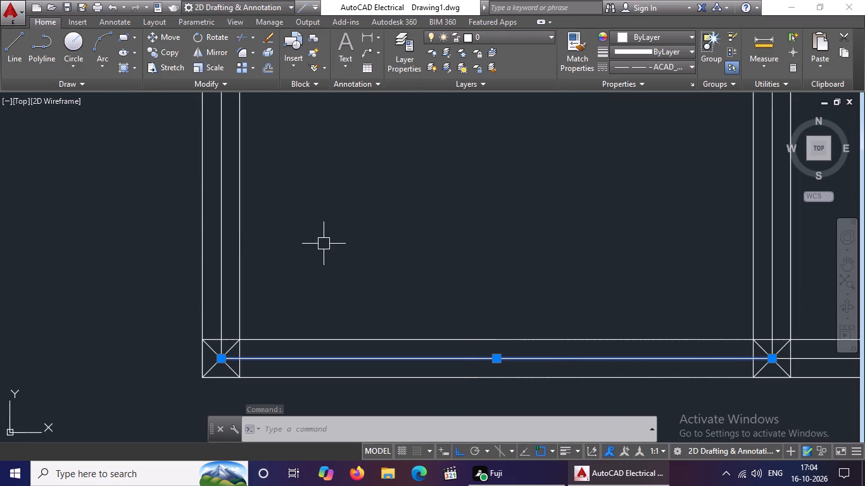
right_click(324, 244)
left_click(370, 437)
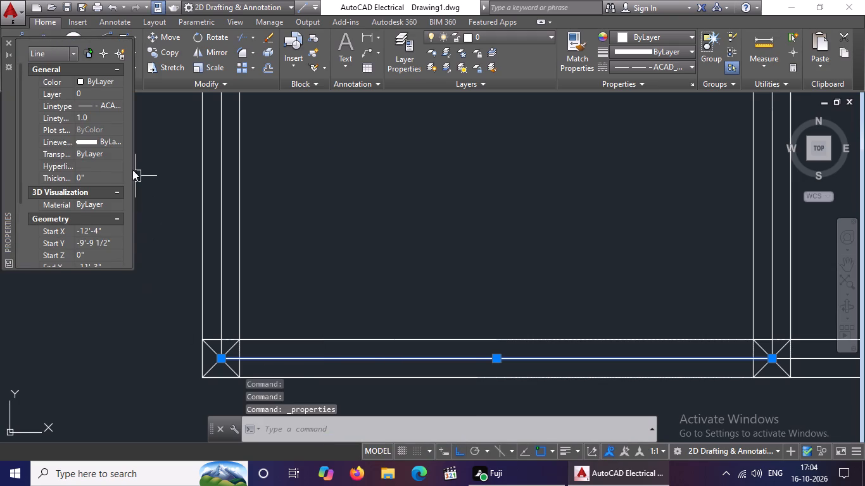
left_click(98, 113)
key("BackSpace")
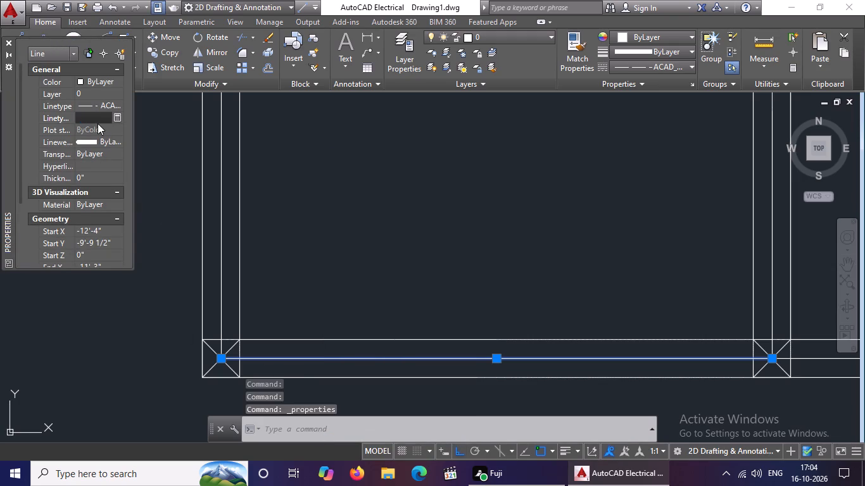
key("BackSpace")
key("BackSpace")
type("0.")
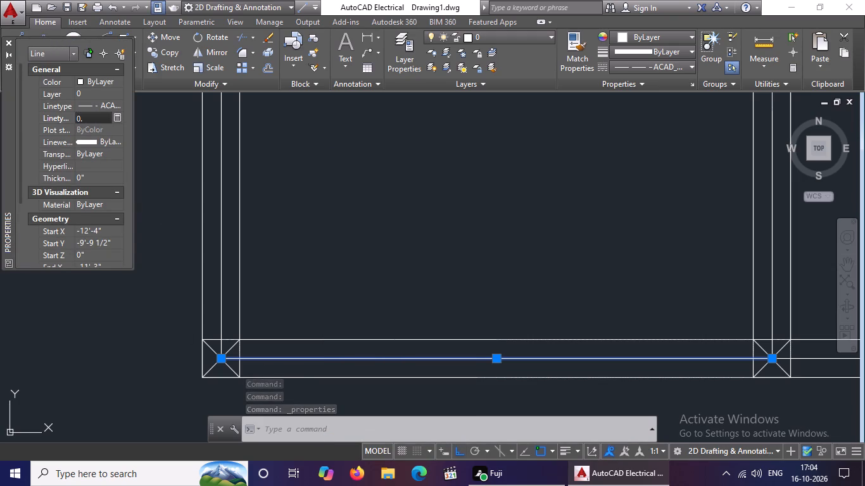
key("2")
key("Return")
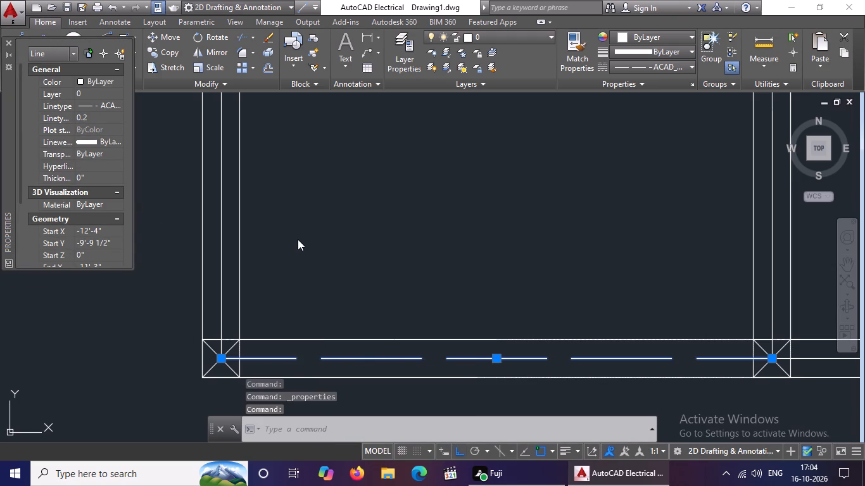
scroll(348, 285, "down", 2)
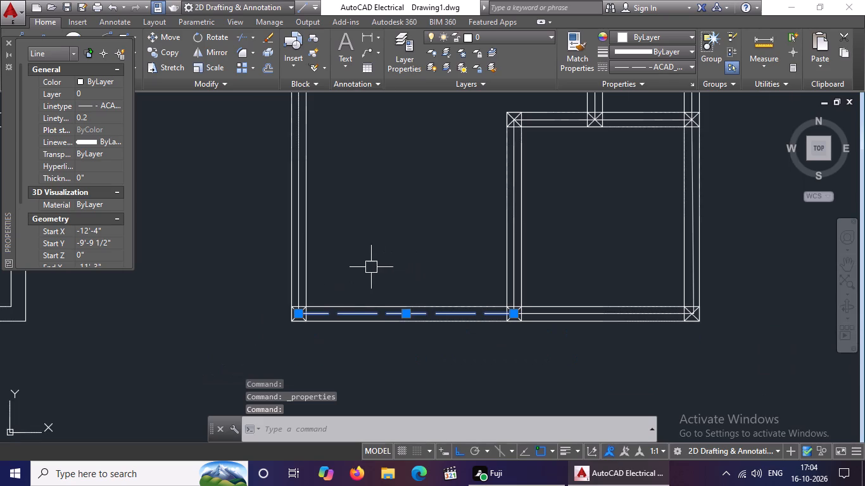
left_click(6, 42)
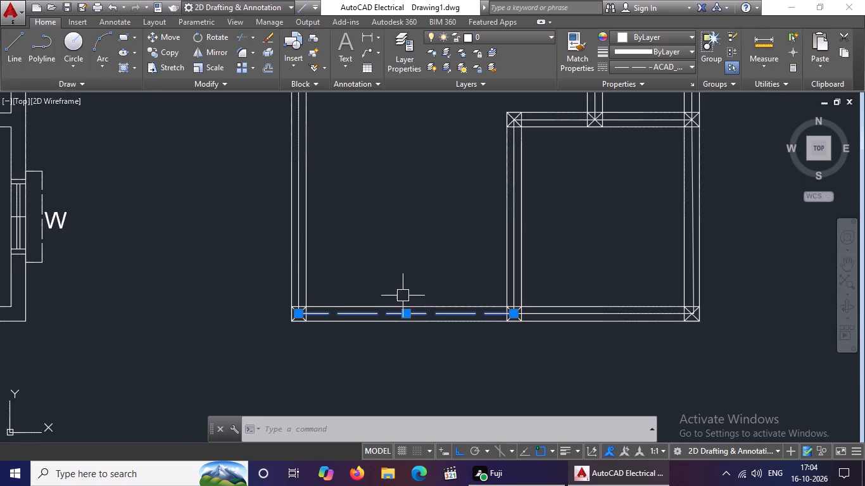
key("Escape")
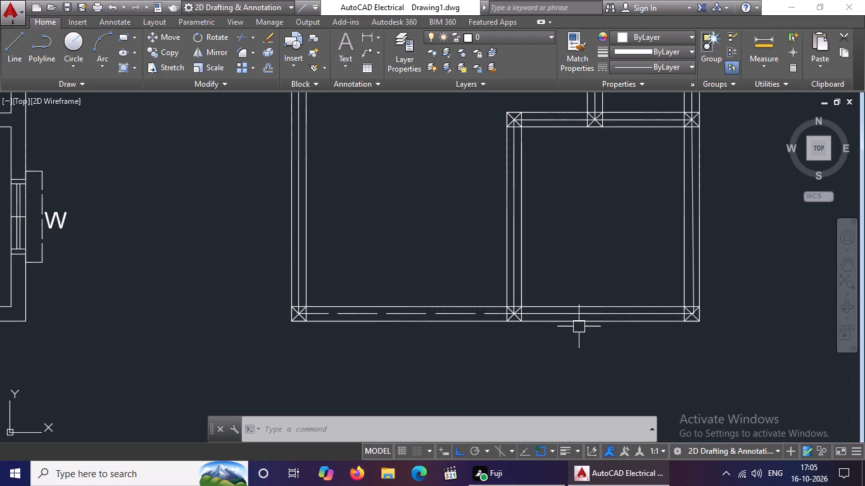
Give the lower right-hand room's bottom wall centreline the ACAD_ISO02W100 linetype with a linetype scale of 0.2.
scroll(579, 327, "up", 1)
left_click(565, 308)
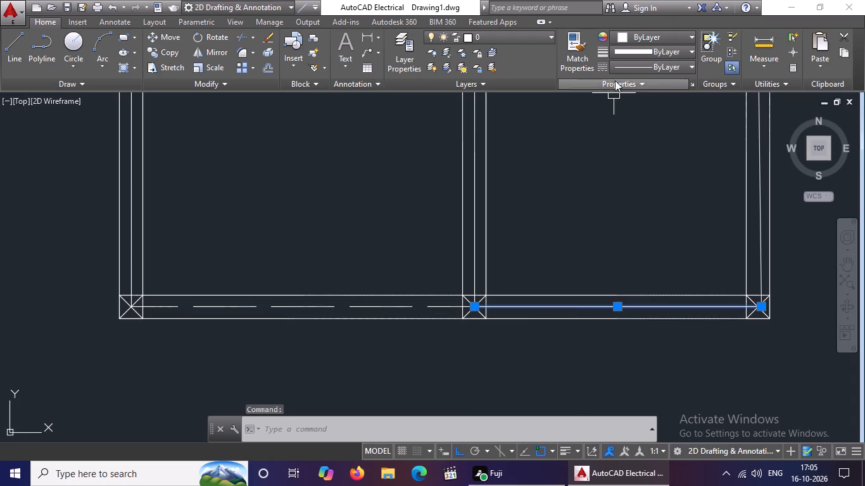
left_click(656, 69)
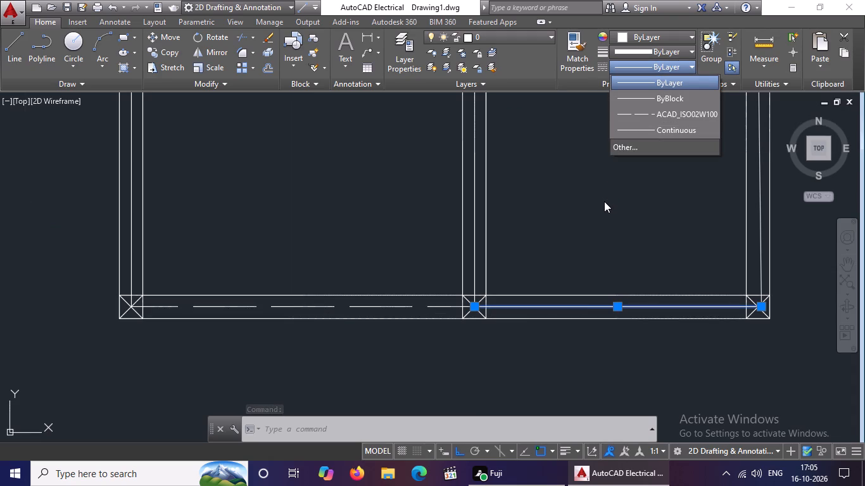
left_click(652, 113)
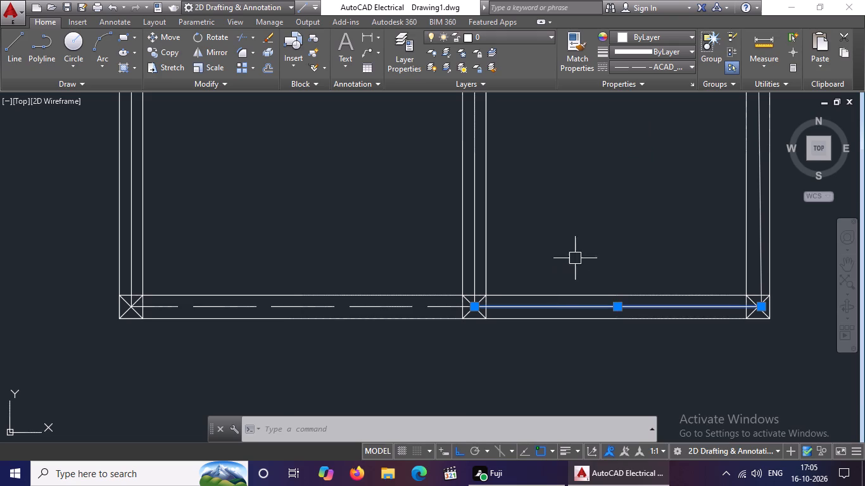
right_click(586, 248)
left_click(621, 437)
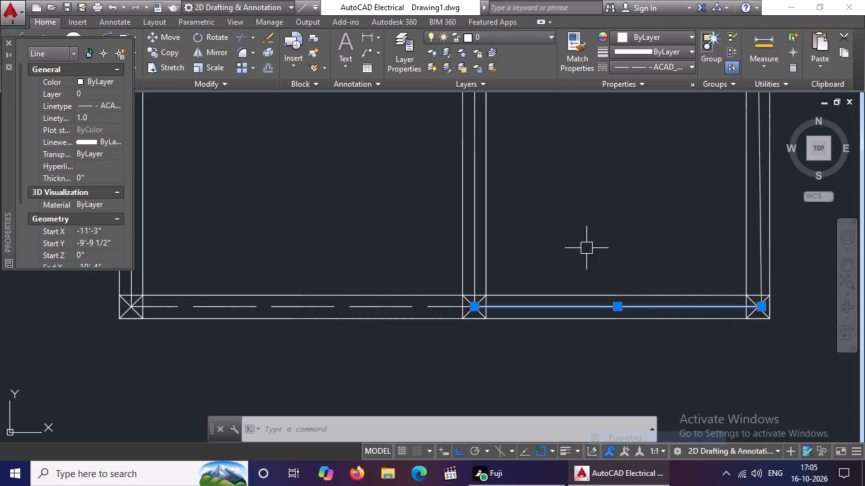
left_click(98, 115)
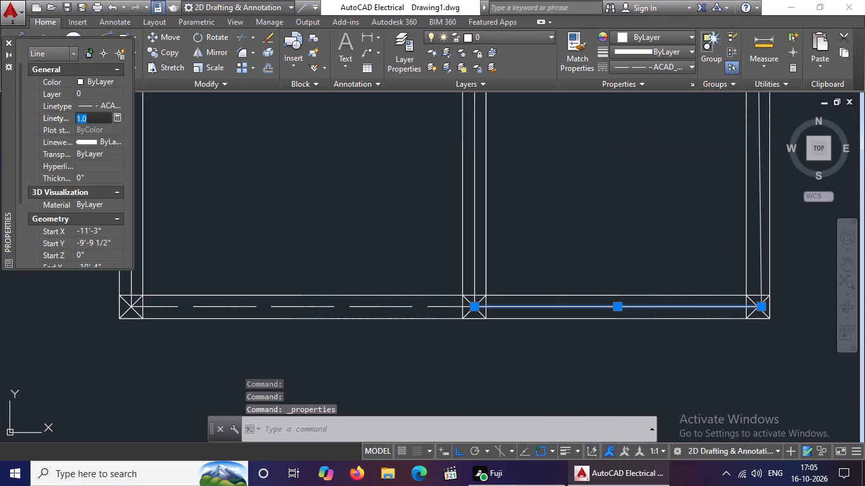
key("BackSpace")
key("BackSpace")
key("BackSpace")
key("BackSpace")
key("BackSpace")
key("BackSpace")
key("BackSpace")
key("BackSpace")
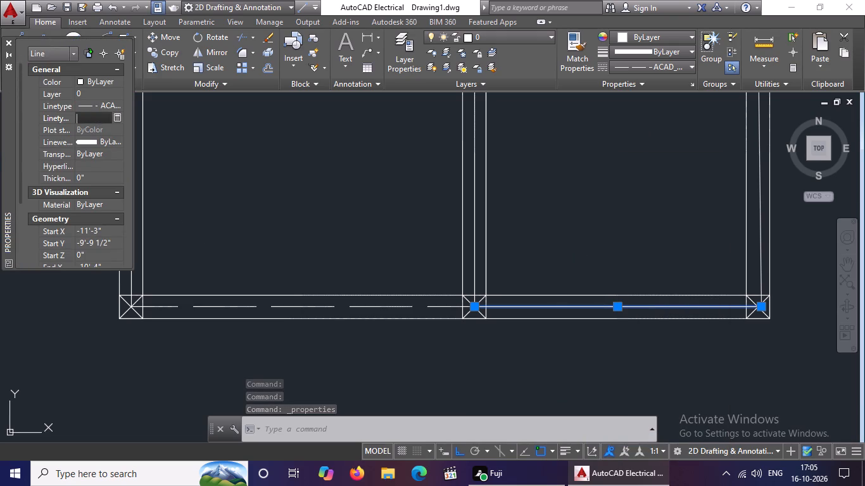
type("0.")
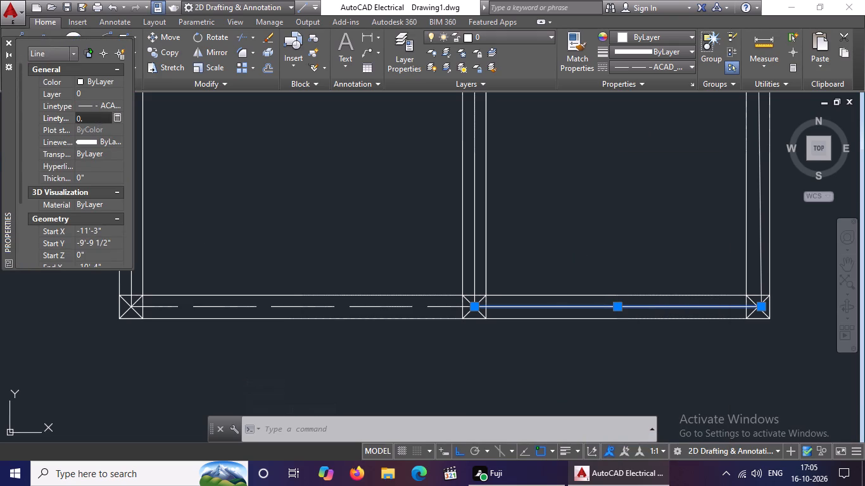
key("2")
key("Return")
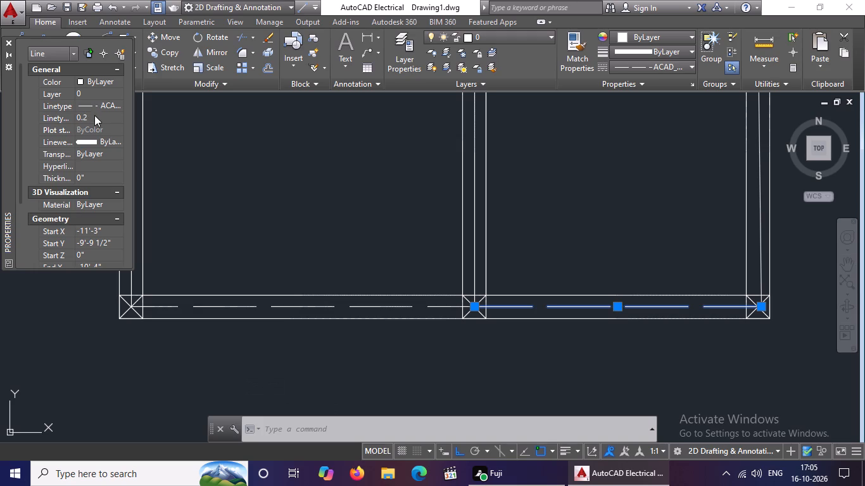
key("Escape")
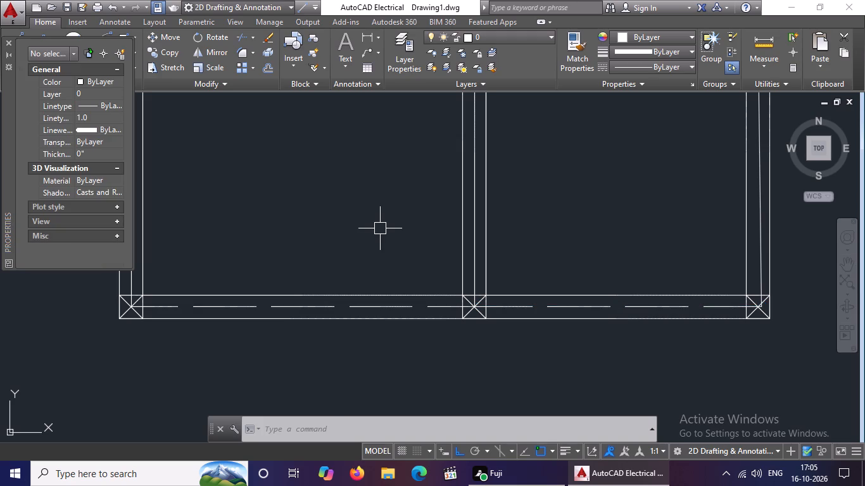
Give the lower right-hand room's right outer wall centreline the ACAD_ISO02W100 linetype with a linetype scale of 0.2.
middle_click_drag(600, 265, 501, 383)
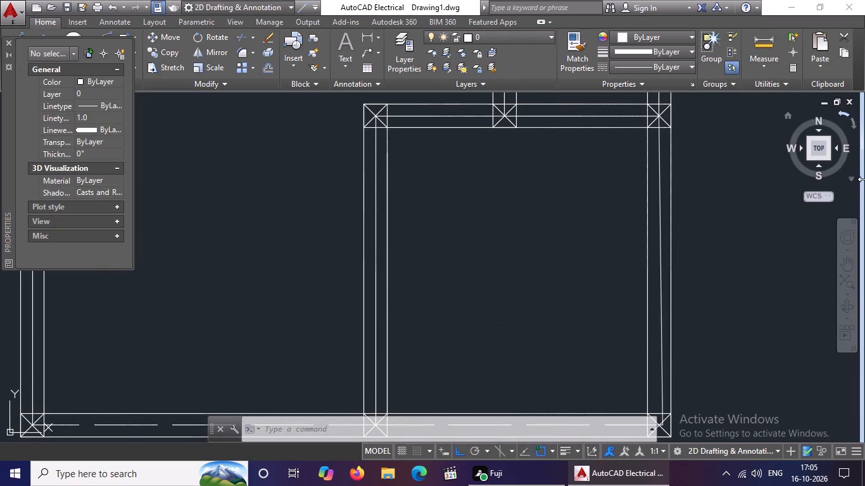
left_click(660, 237)
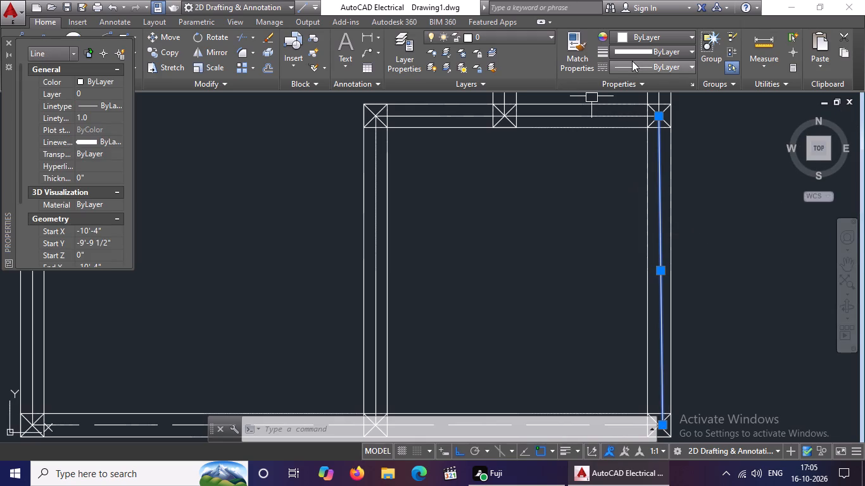
left_click(654, 66)
left_click(638, 114)
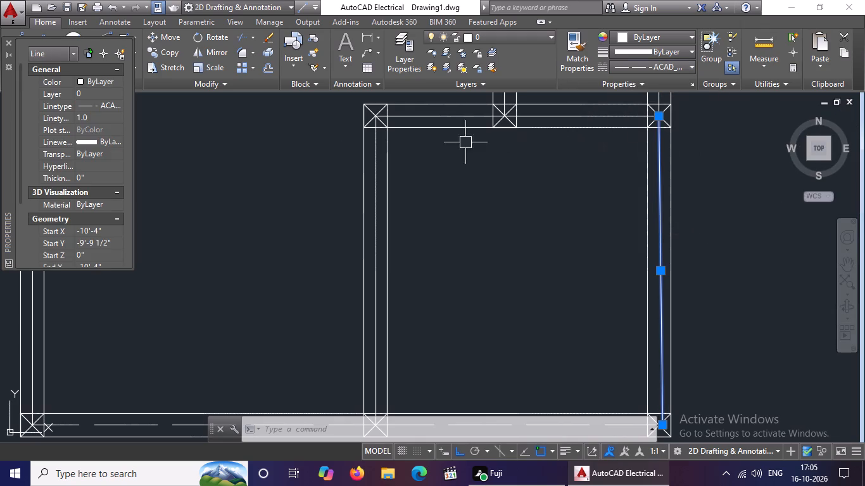
left_click(102, 117)
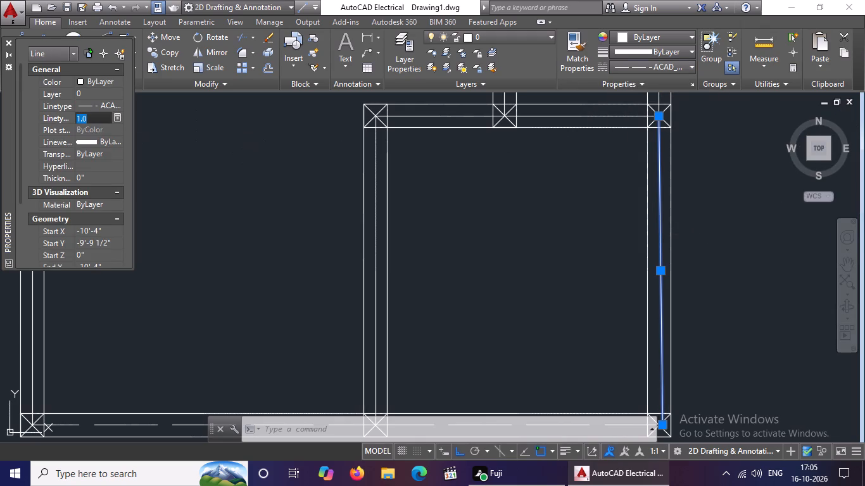
key("BackSpace")
key("BackSpace")
key("BackSpace")
key("BackSpace")
key("BackSpace")
key("BackSpace")
type("0.")
key("2")
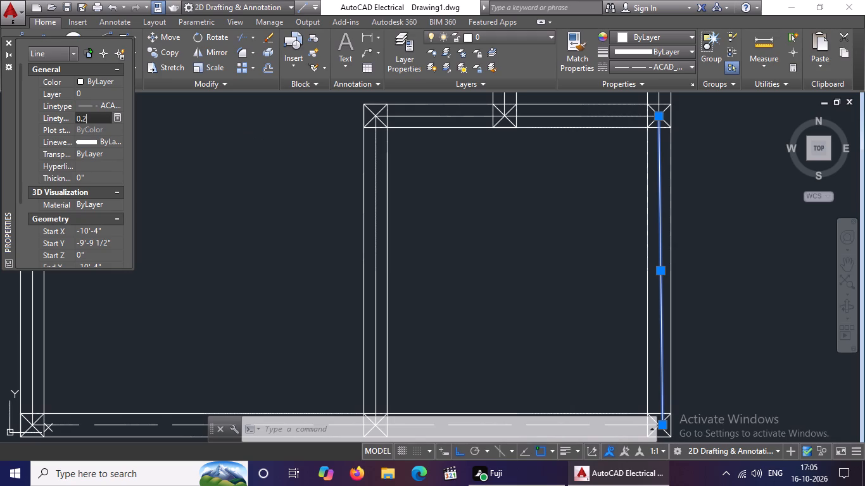
key("Return")
key("Return")
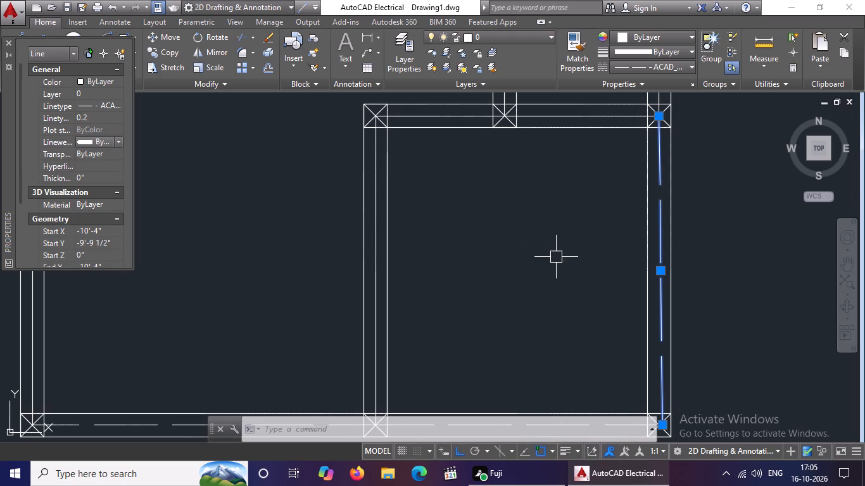
key("Escape")
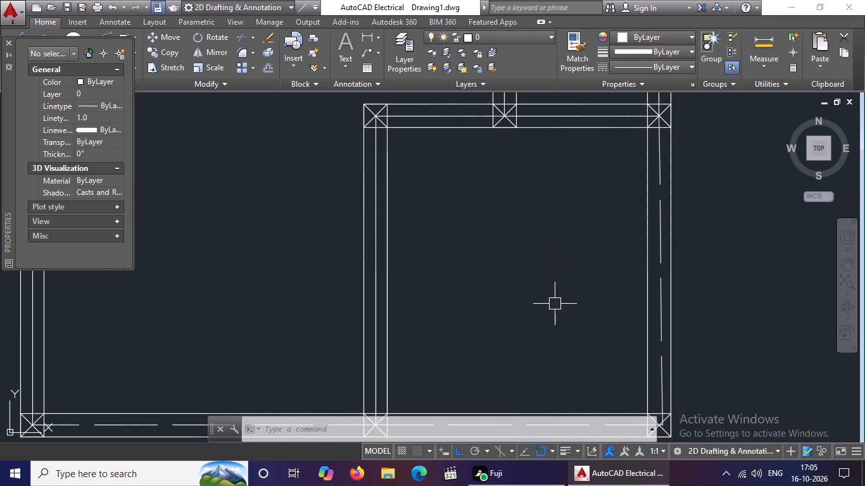
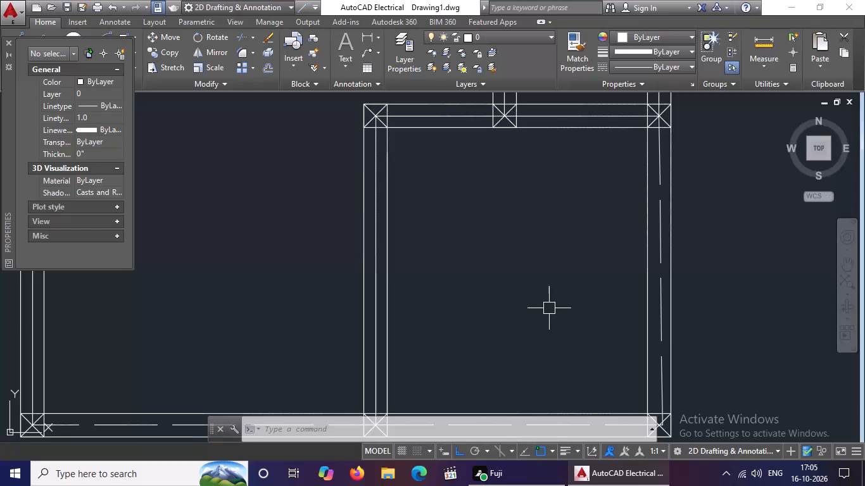
Give the lower right-hand room's left wall centreline the ACAD_ISO02W100 linetype with a linetype scale of 0.2.
scroll(542, 294, "down", 1)
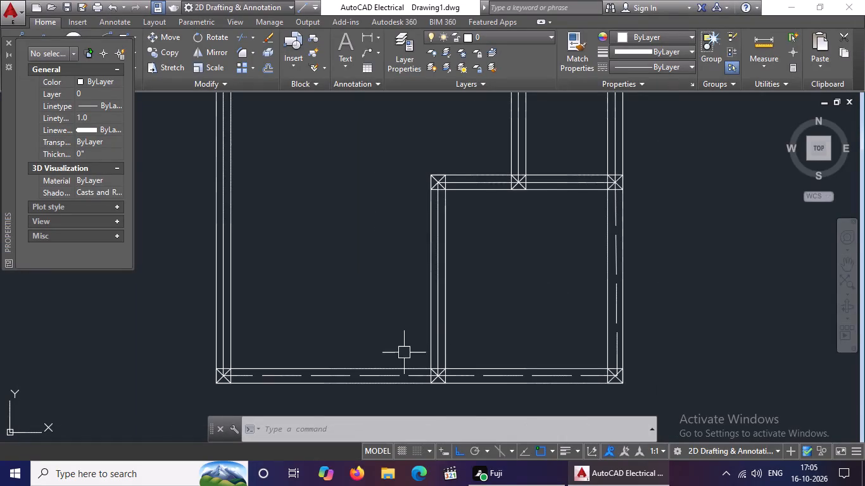
scroll(434, 347, "up", 1)
left_click(440, 344)
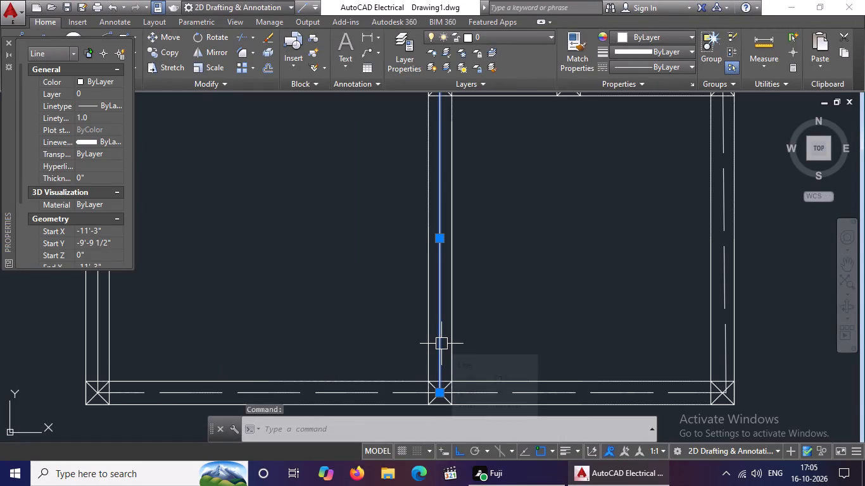
left_click(673, 69)
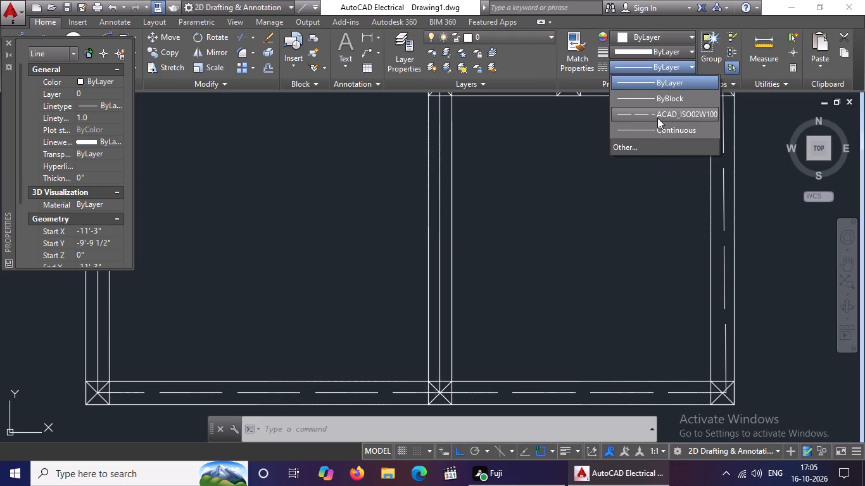
left_click(658, 116)
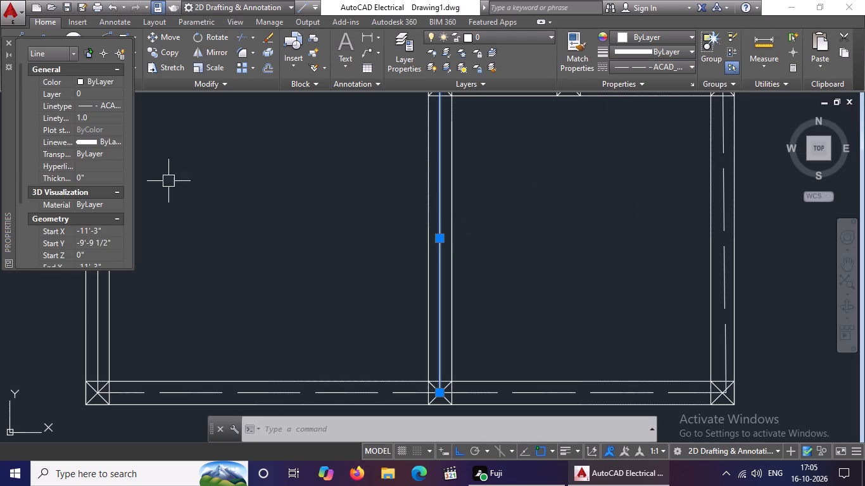
left_click(101, 114)
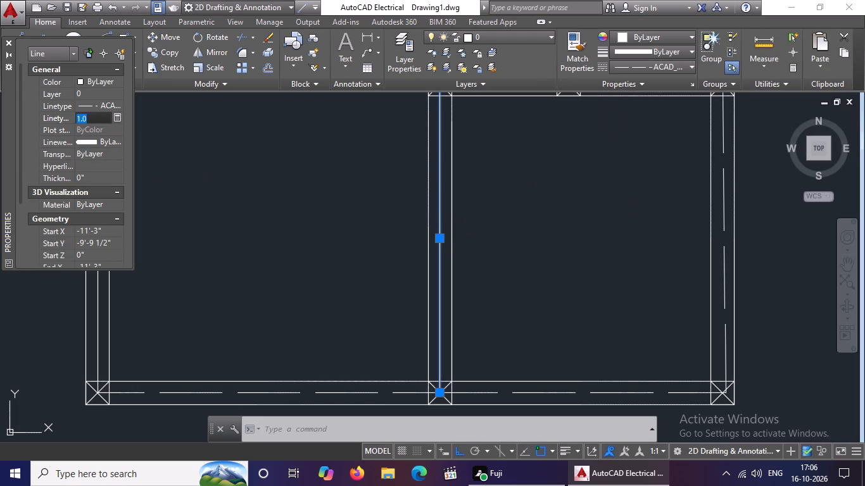
key("BackSpace")
key("BackSpace")
key("BackSpace")
key("BackSpace")
key("BackSpace")
key("0")
type(".2")
key("Return")
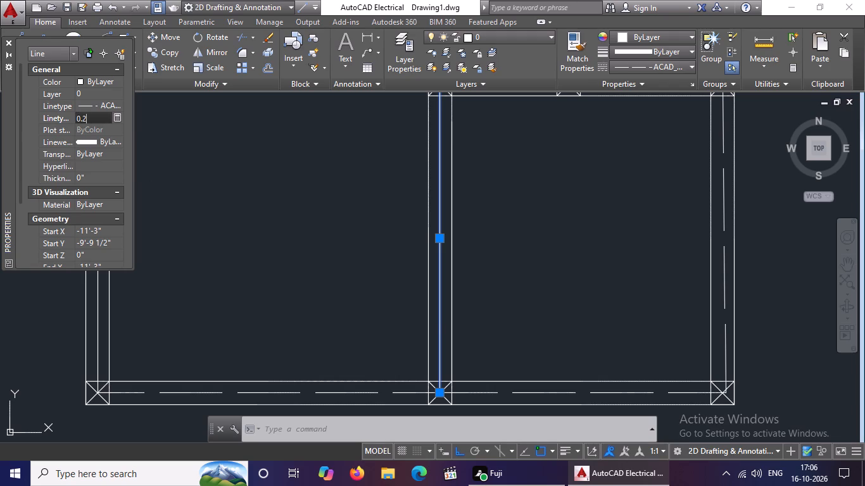
key("Return")
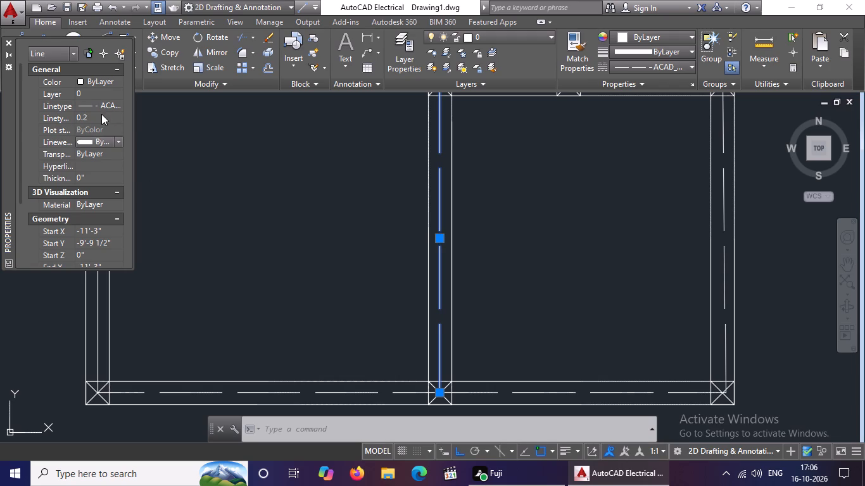
key("Escape")
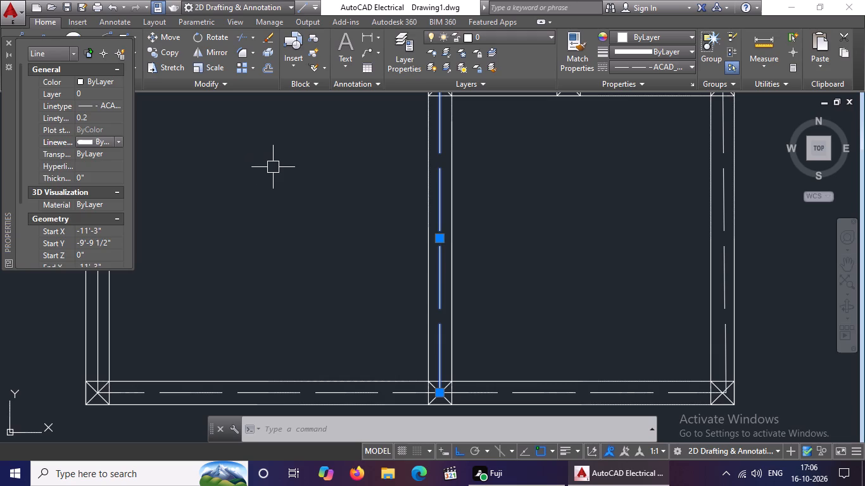
key("Escape")
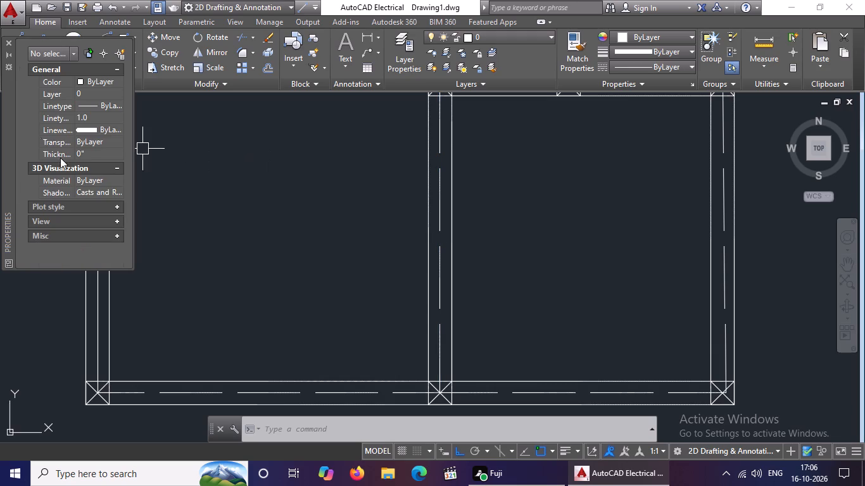
Give the living area's left outer wall centreline the ACAD_ISO02W100 linetype with a linetype scale of 0.2.
scroll(163, 208, "down", 2)
middle_click_drag(182, 230, 300, 293)
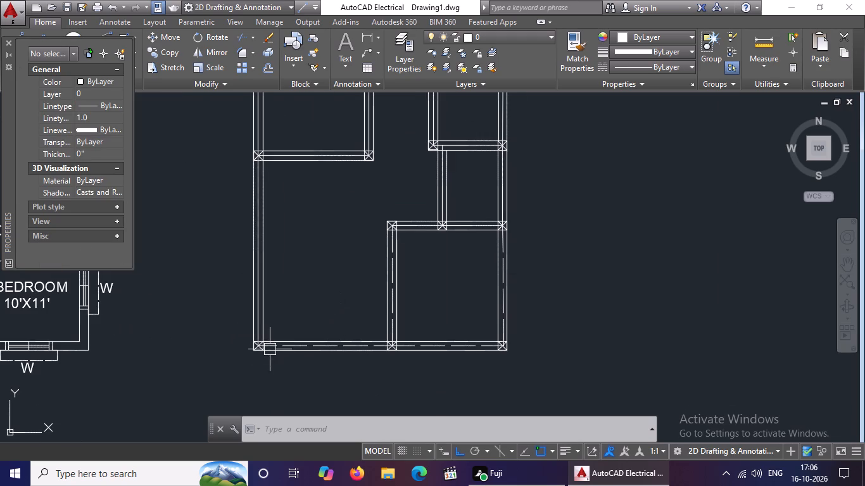
scroll(244, 317, "up", 2)
left_click(272, 318)
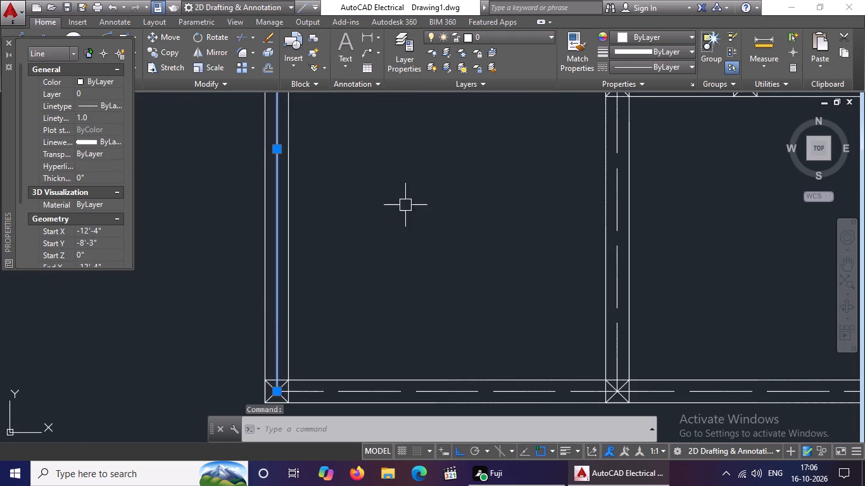
left_click(662, 65)
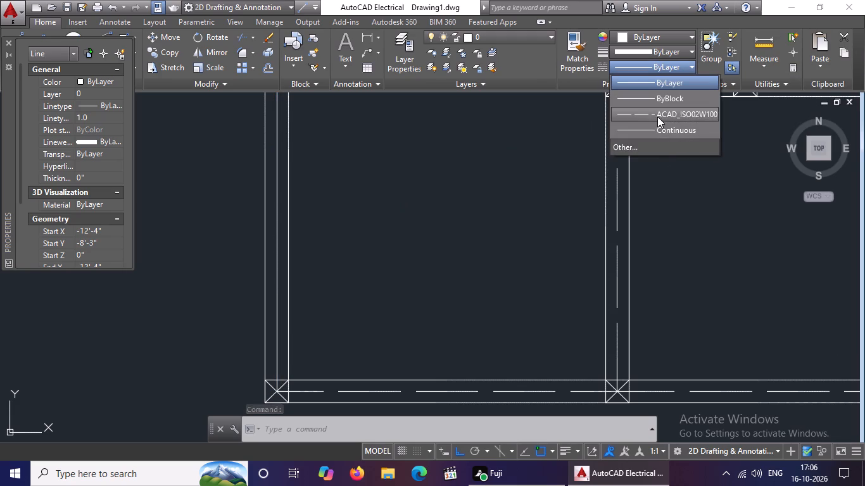
left_click(659, 114)
scroll(425, 207, "down", 3)
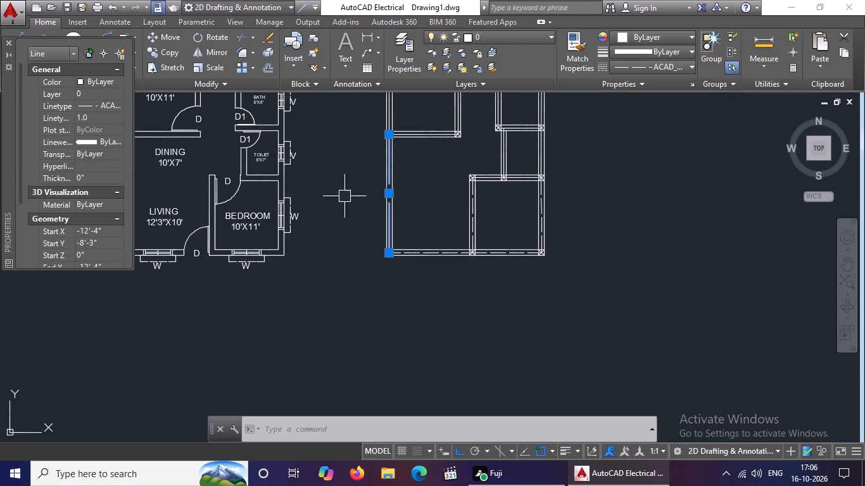
left_click(101, 114)
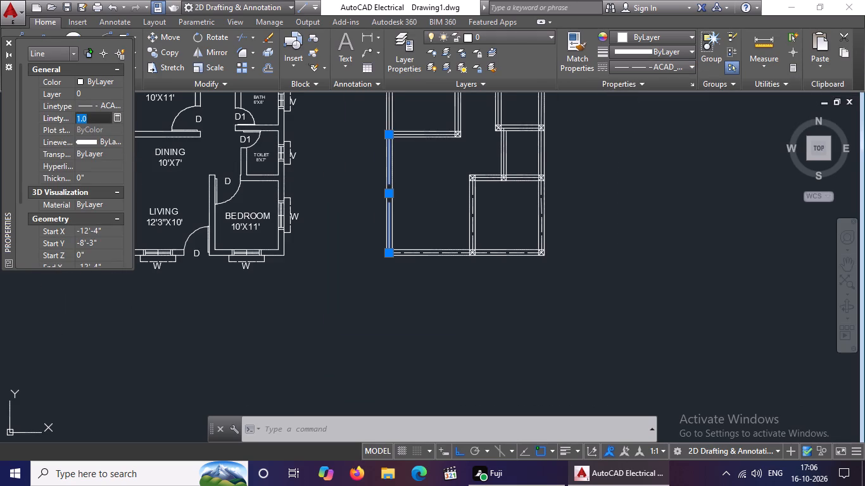
key("BackSpace")
key("BackSpace")
key("BackSpace")
key("BackSpace")
key("BackSpace")
key("BackSpace")
key("0")
type(".2")
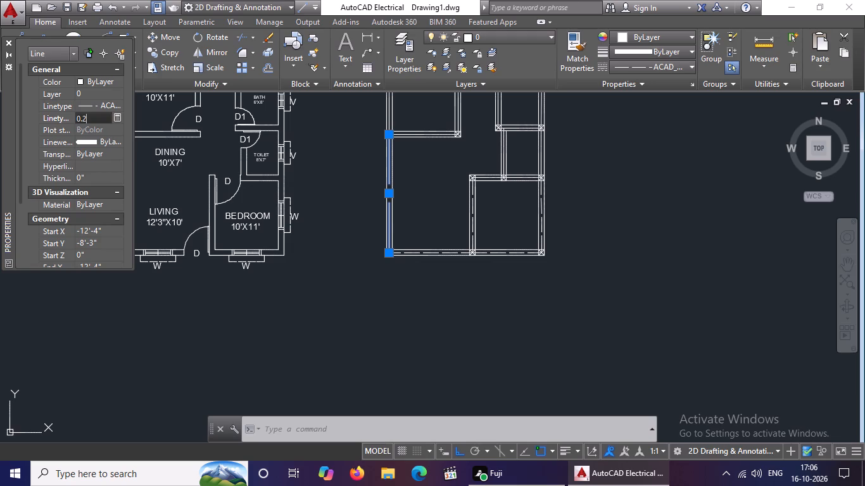
key("Return")
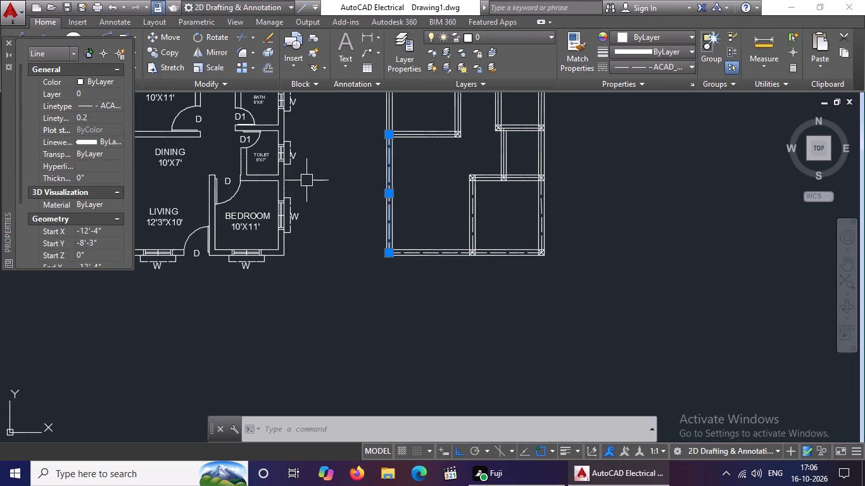
key("Escape")
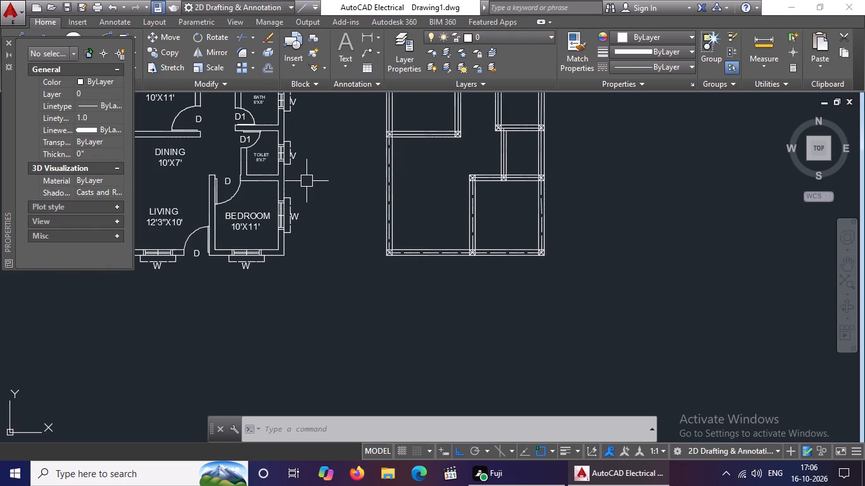
Give the toilet's bottom wall centreline, above the lower right-hand room, the ACAD_ISO02W100 linetype with a linetype scale of 0.2.
middle_click_drag(424, 173, 415, 220)
scroll(516, 239, "up", 2)
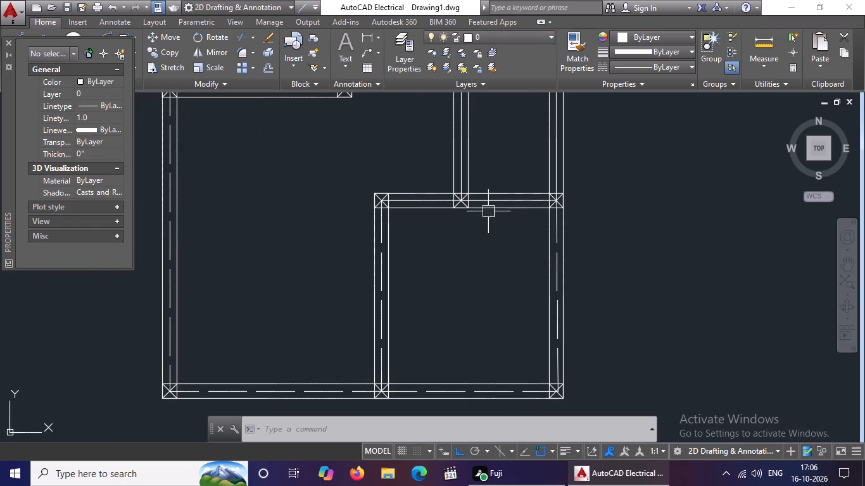
left_click_drag(483, 200, 491, 201)
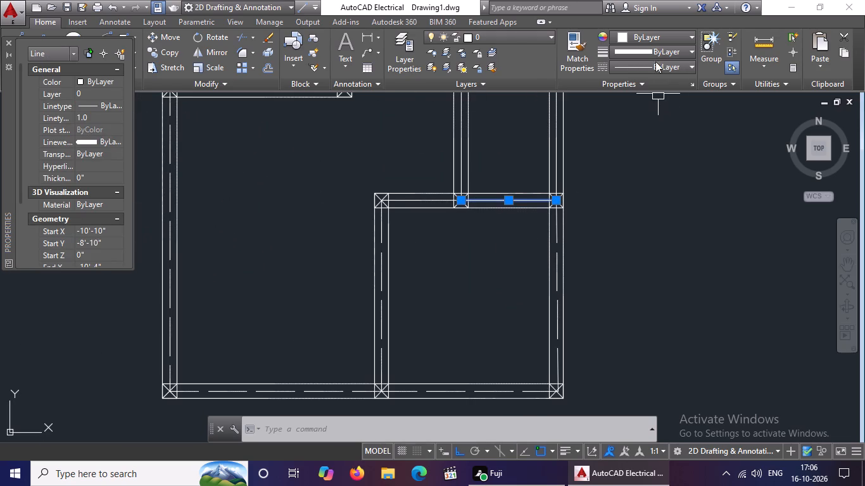
left_click(676, 61)
left_click(648, 112)
left_click(105, 116)
key("BackSpace")
key("BackSpace")
key("BackSpace")
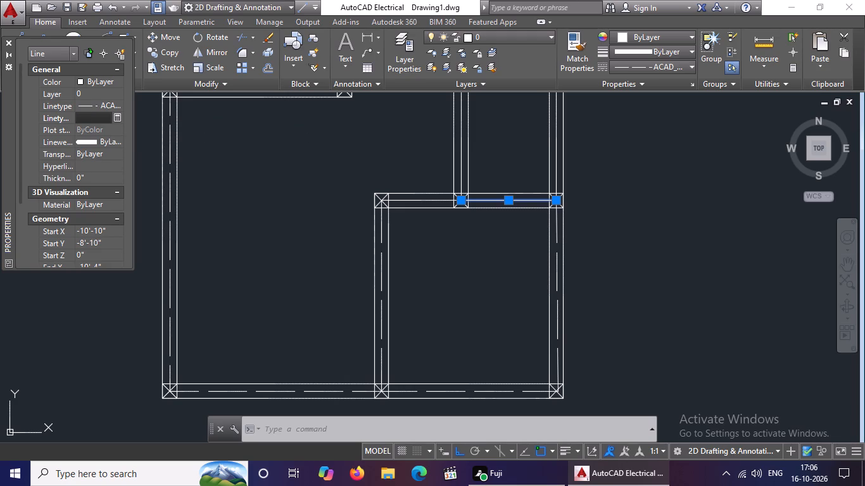
type("0.2")
key("Return")
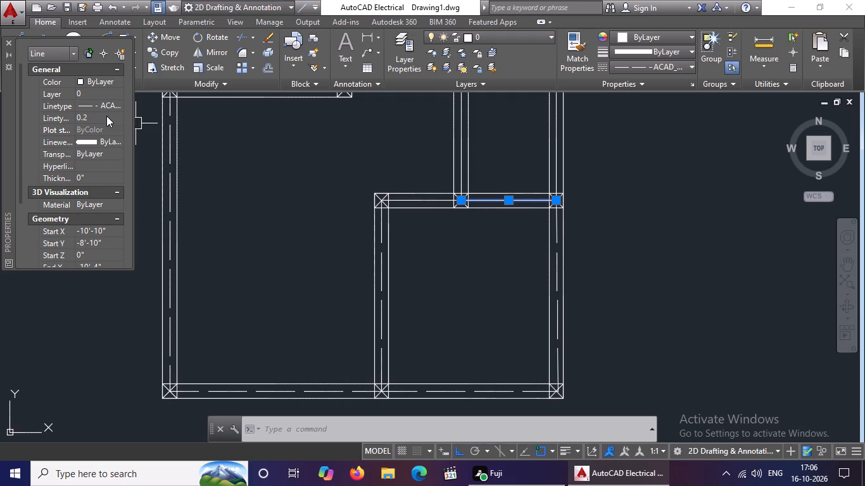
Give the left segment of the lower right-hand room's top wall centreline the ACAD_ISO02W100 linetype with a linetype scale of 0.2.
left_click(407, 200)
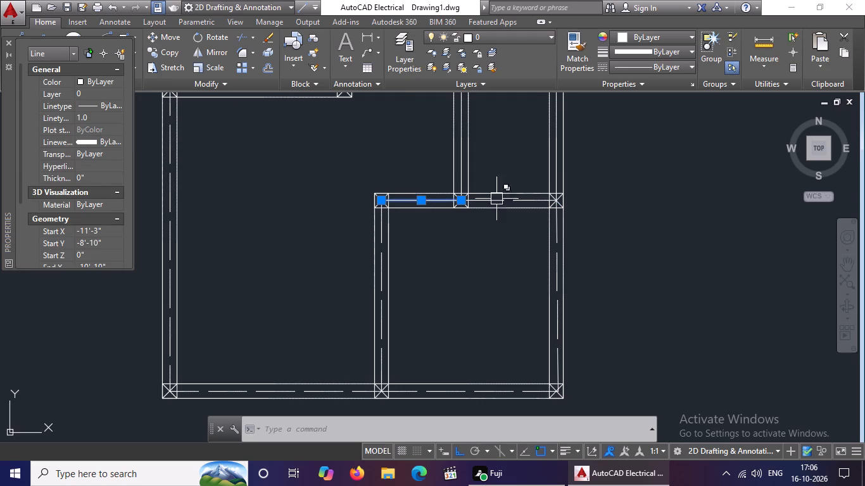
left_click(673, 72)
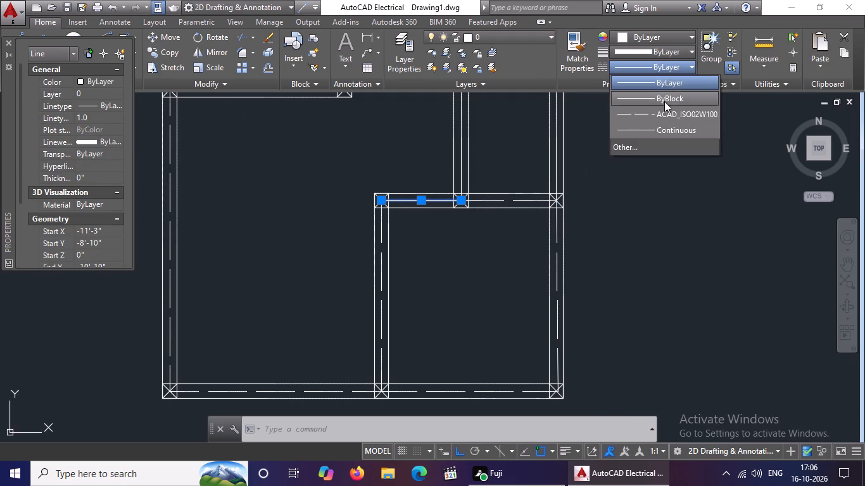
left_click(658, 114)
left_click(91, 114)
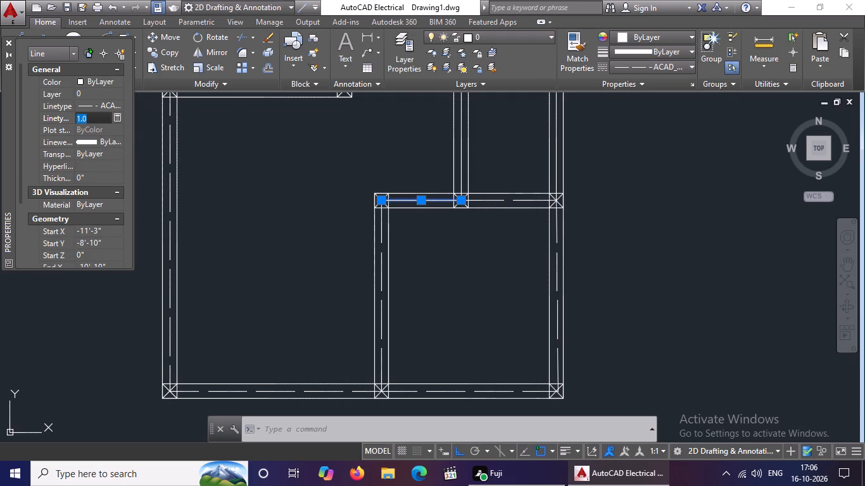
key("BackSpace")
key("BackSpace")
key("BackSpace")
type("0.2")
key("Return")
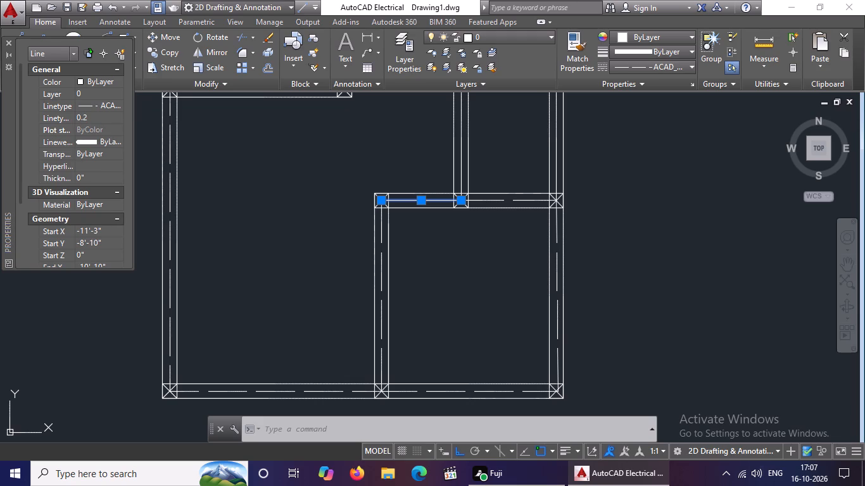
key("Escape")
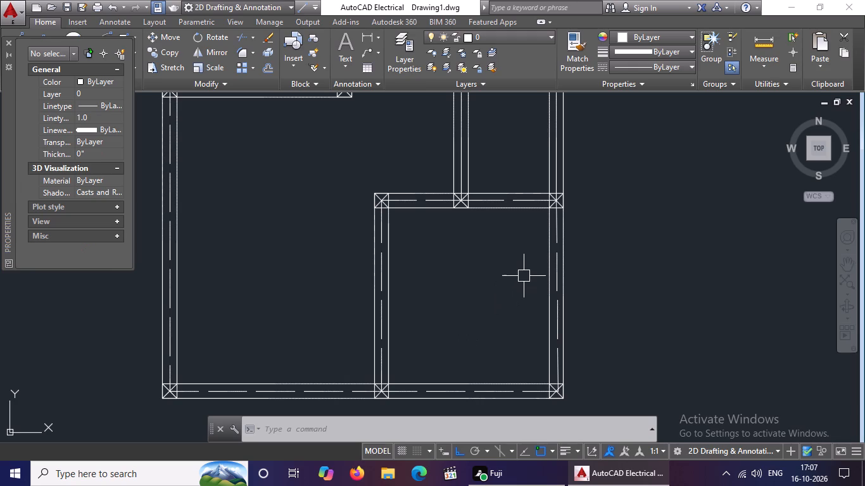
Give the right wall centreline of the toilet, above the lower right-hand room, the ACAD_ISO02W100 linetype with a linetype scale of 0.2.
scroll(510, 289, "down", 1)
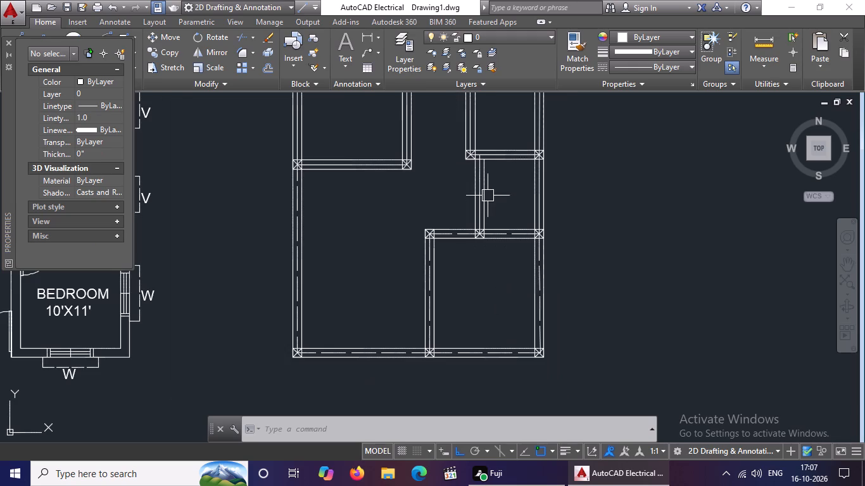
scroll(491, 182, "up", 1)
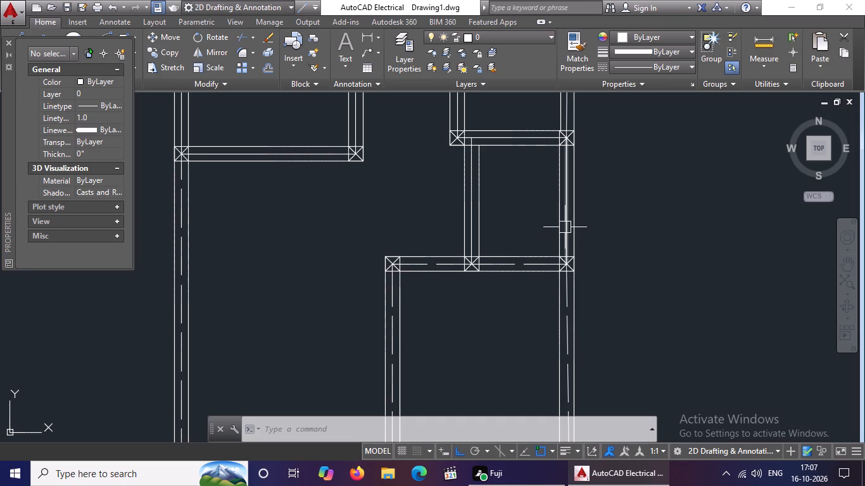
left_click(565, 227)
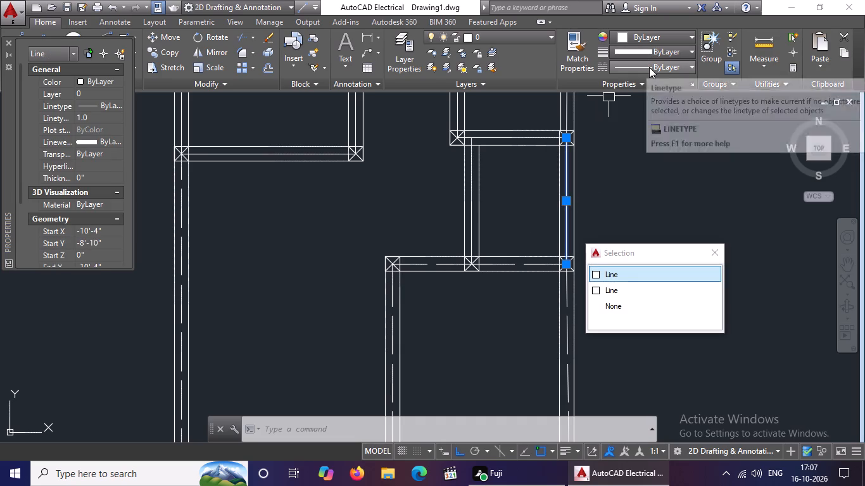
left_click(649, 67)
left_click(662, 113)
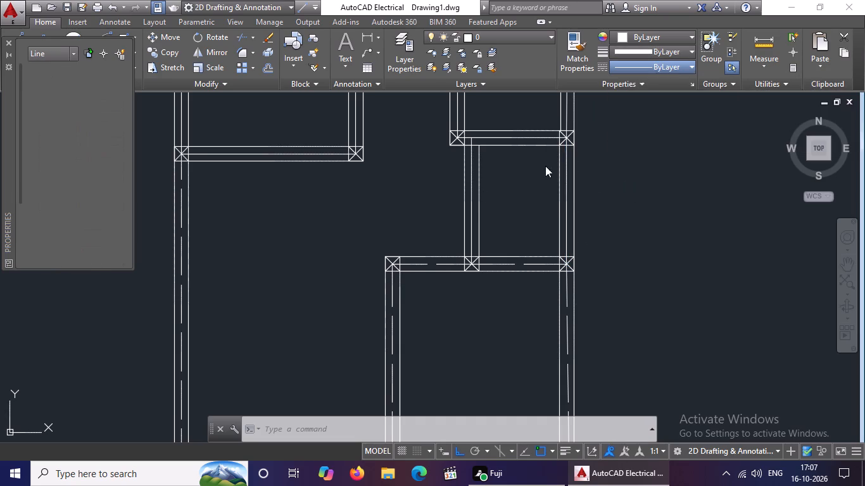
left_click(98, 117)
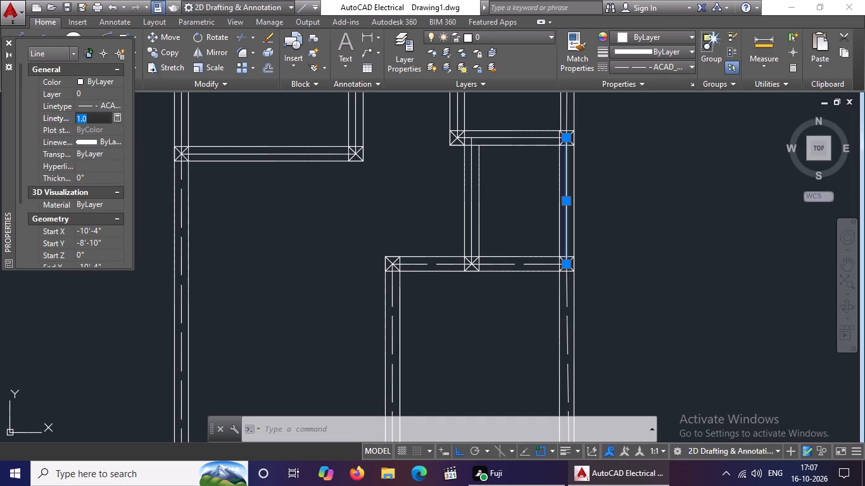
key("BackSpace")
key("BackSpace")
key("BackSpace")
key("BackSpace")
key("BackSpace")
key("0")
type(".2")
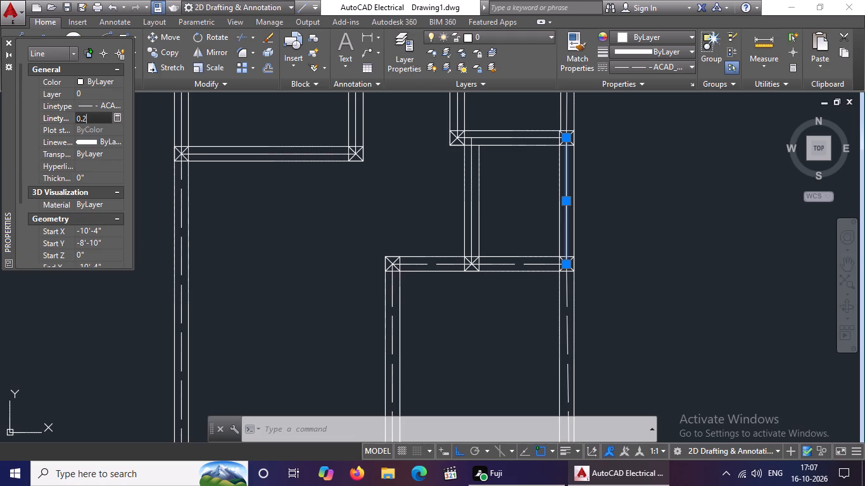
key("Return")
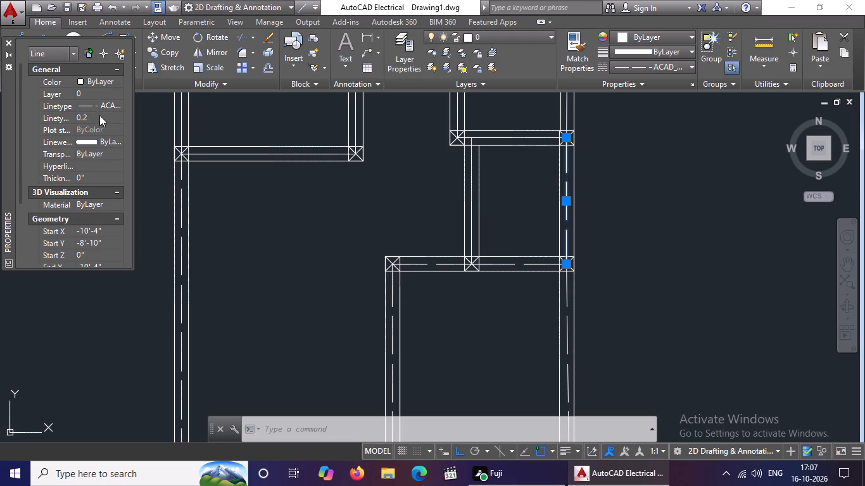
Give the toilet's left wall centreline the ACAD_ISO02W100 linetype with a linetype scale of 0.2.
left_click(472, 224)
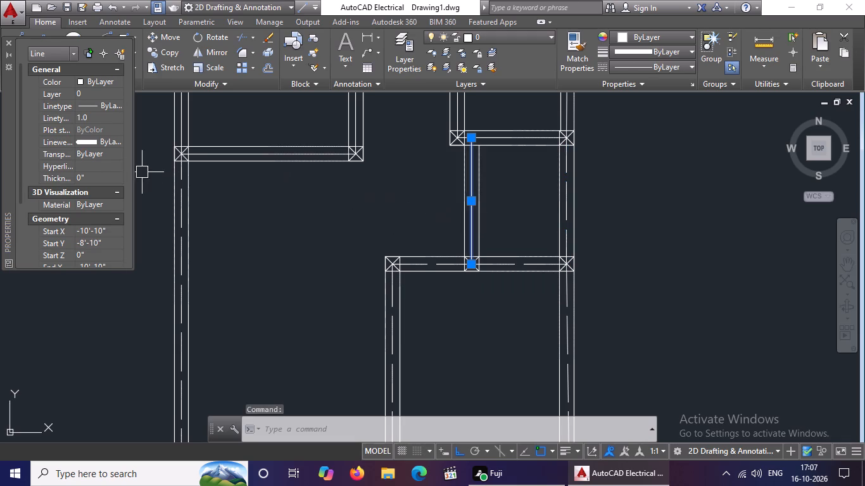
left_click(644, 69)
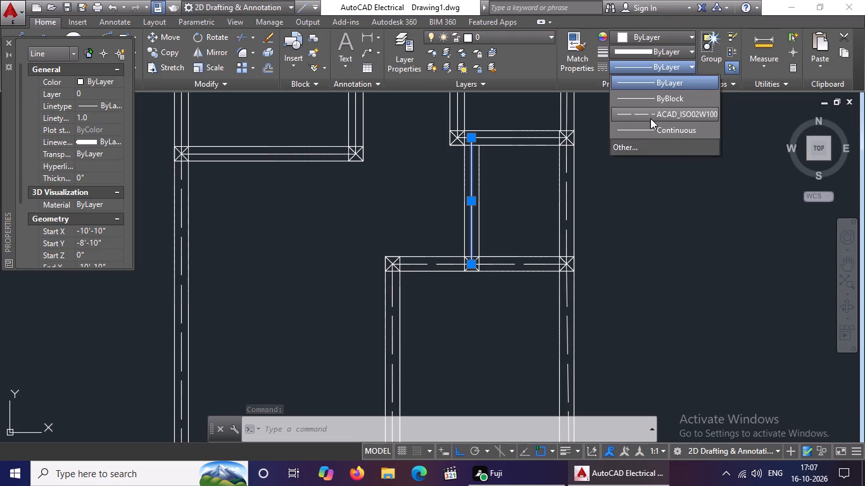
left_click(651, 113)
left_click(100, 114)
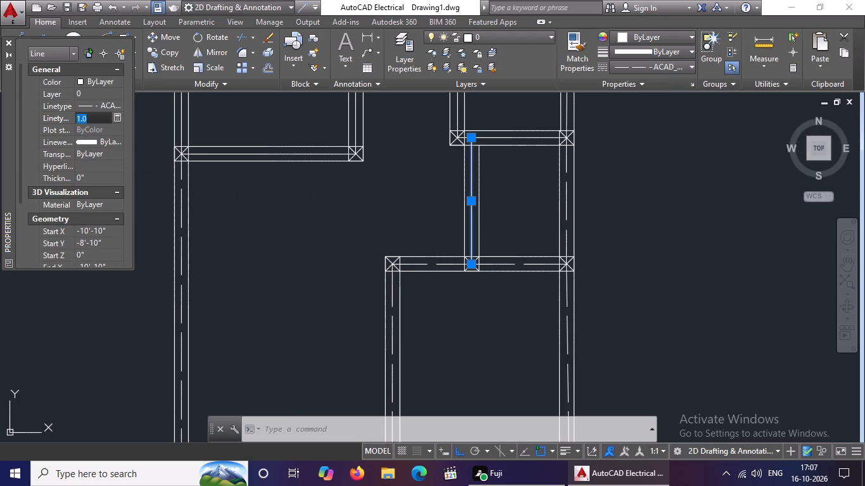
key("BackSpace")
key("BackSpace")
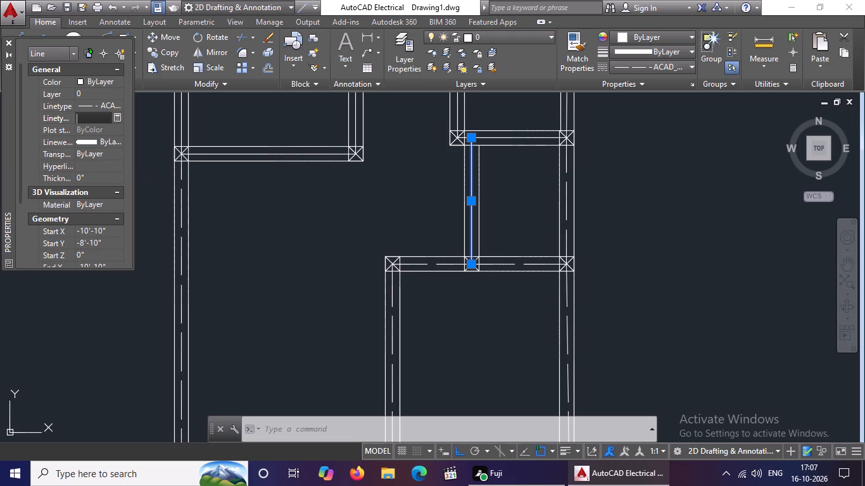
key("BackSpace")
type("0.2")
key("Return")
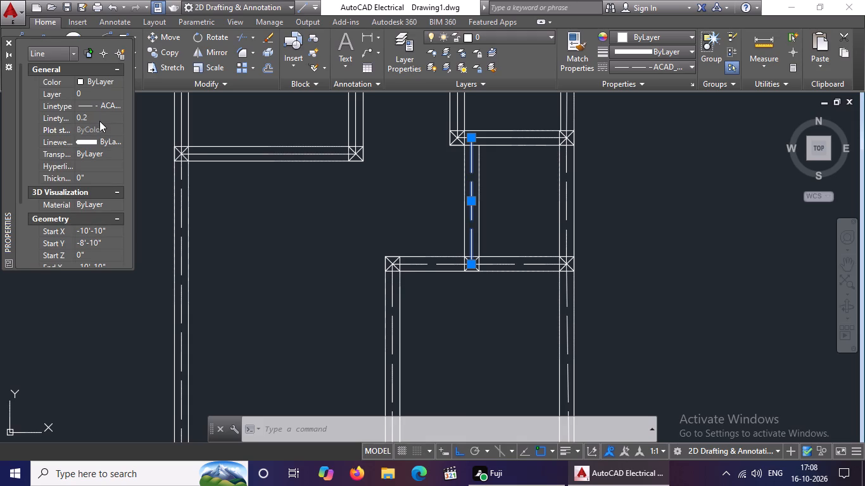
Give the bottom wall centreline of the left-hand room above the living area the ACAD_ISO02W100 linetype with a linetype scale of 0.2.
scroll(246, 201, "down", 1)
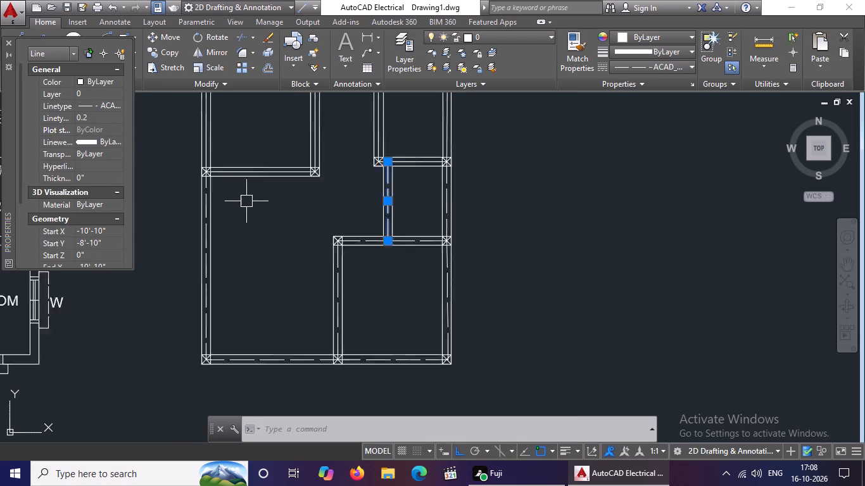
scroll(247, 202, "down", 2)
scroll(246, 196, "up", 3)
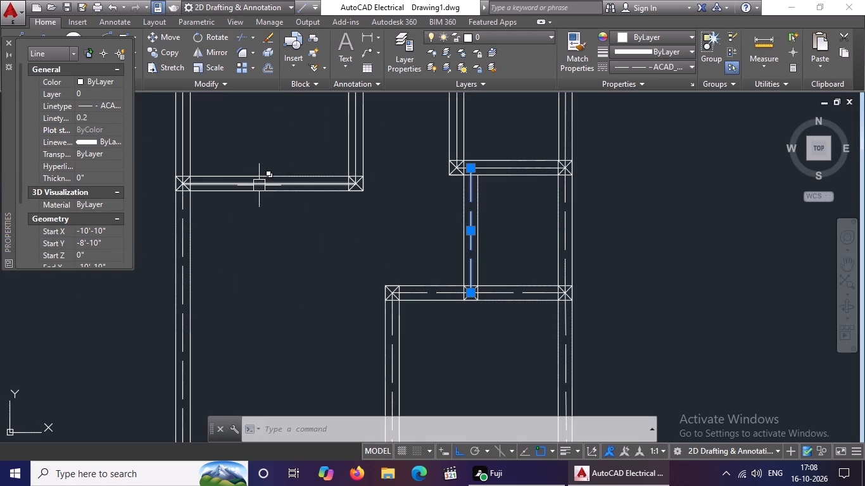
left_click(259, 186)
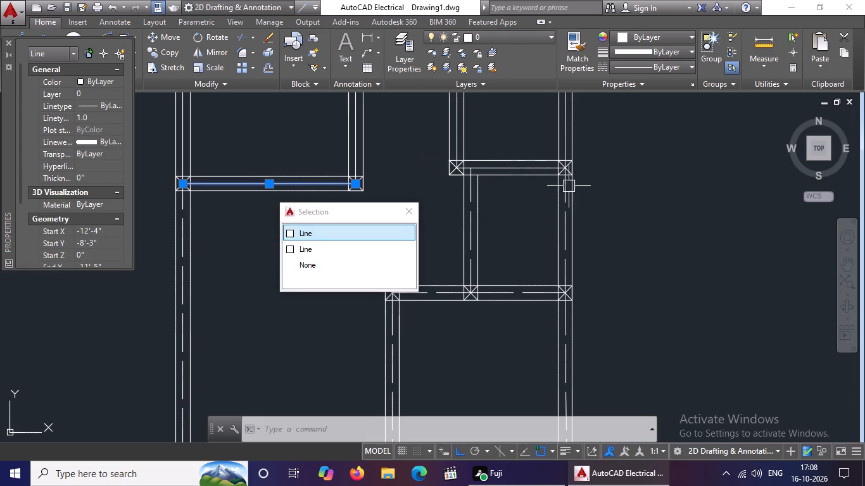
left_click(410, 210)
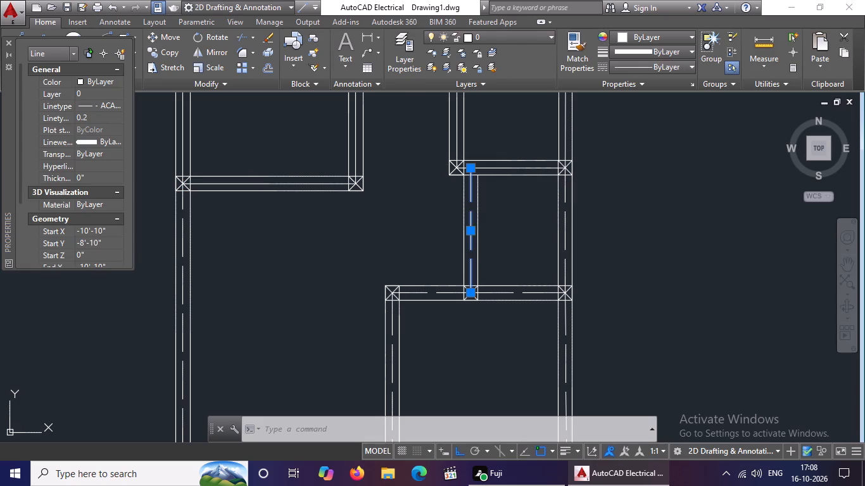
left_click(309, 184)
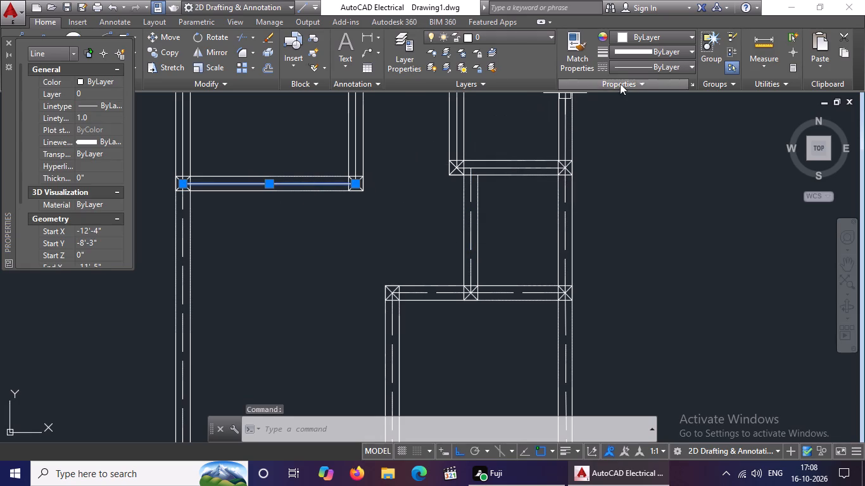
left_click(645, 69)
left_click(636, 108)
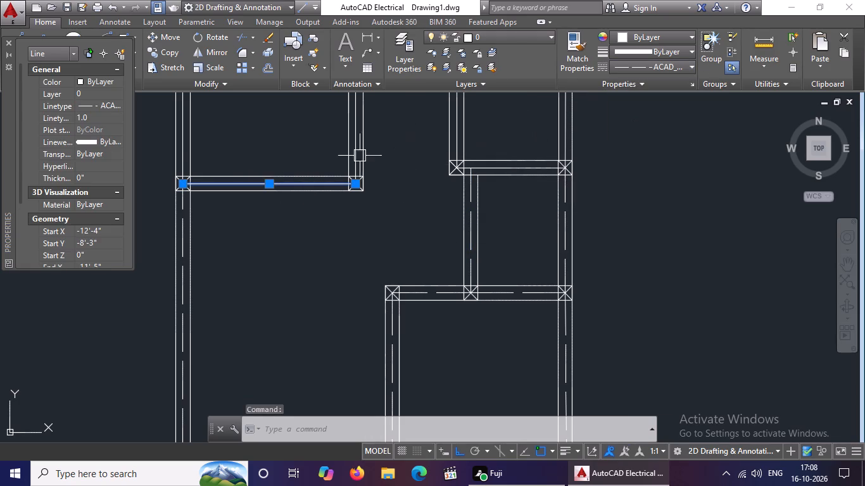
left_click(108, 116)
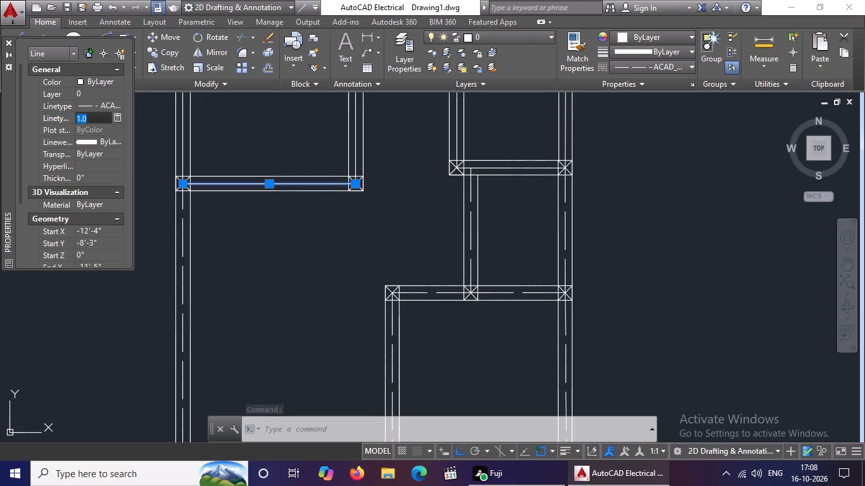
key("BackSpace")
key("BackSpace")
key("BackSpace")
key("BackSpace")
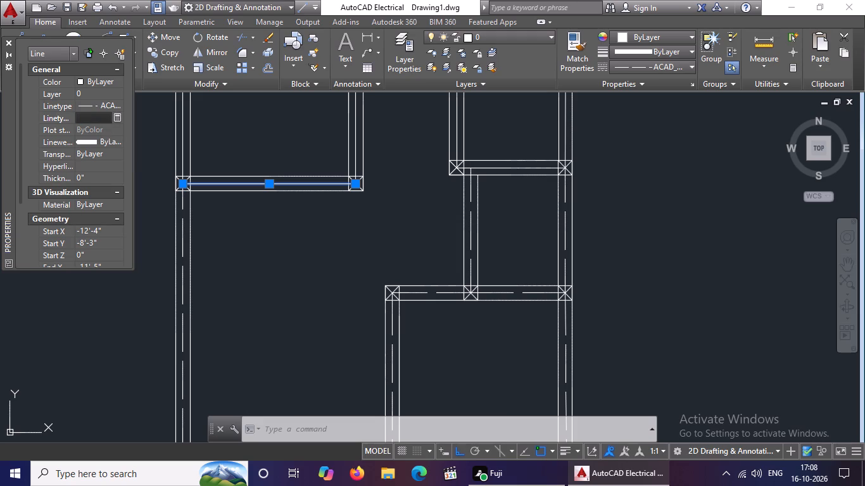
type("0.2")
key("Return")
key("Escape")
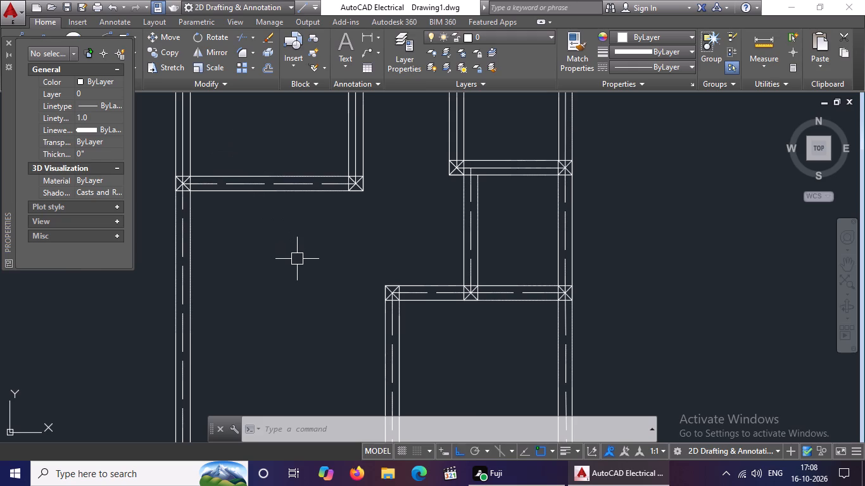
Give the left outer wall centreline of the room above the living area the ACAD_ISO02W100 linetype with a linetype scale of 0.2.
scroll(312, 168, "down", 1)
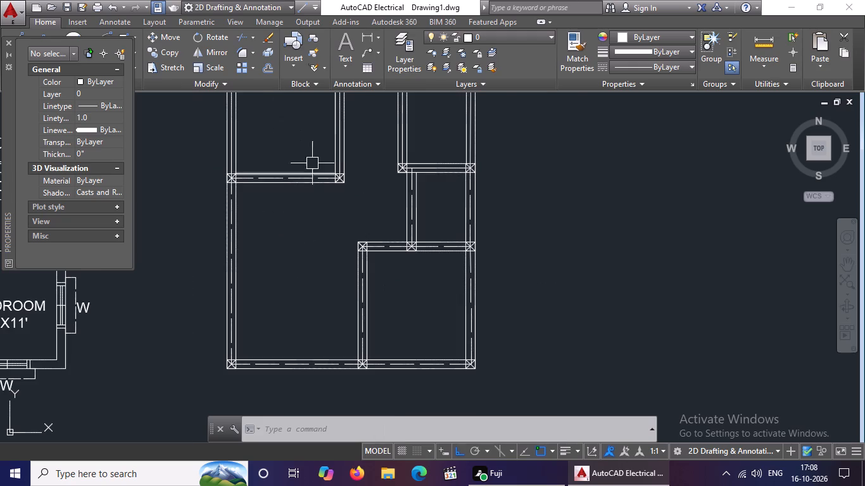
middle_click_drag(312, 159, 347, 269)
scroll(275, 253, "up", 3)
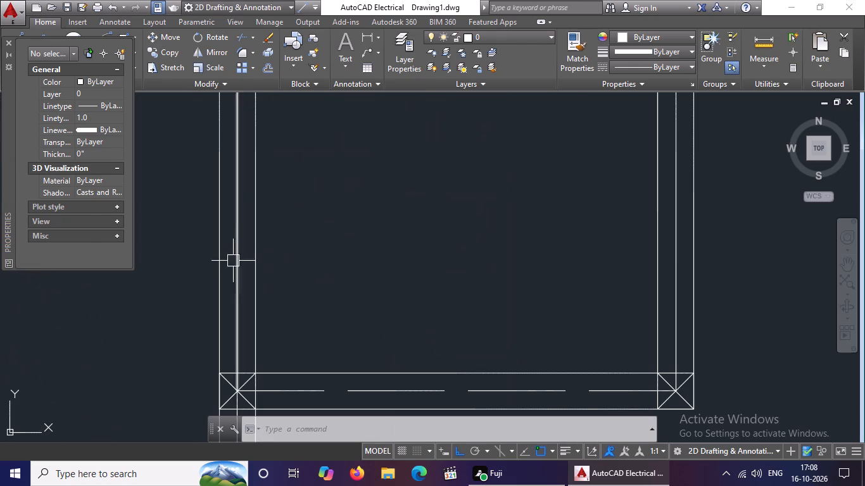
left_click(234, 263)
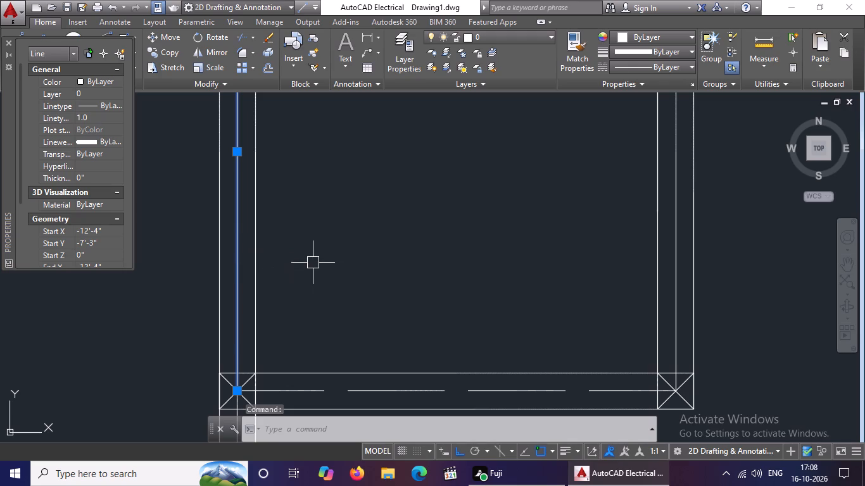
left_click(662, 66)
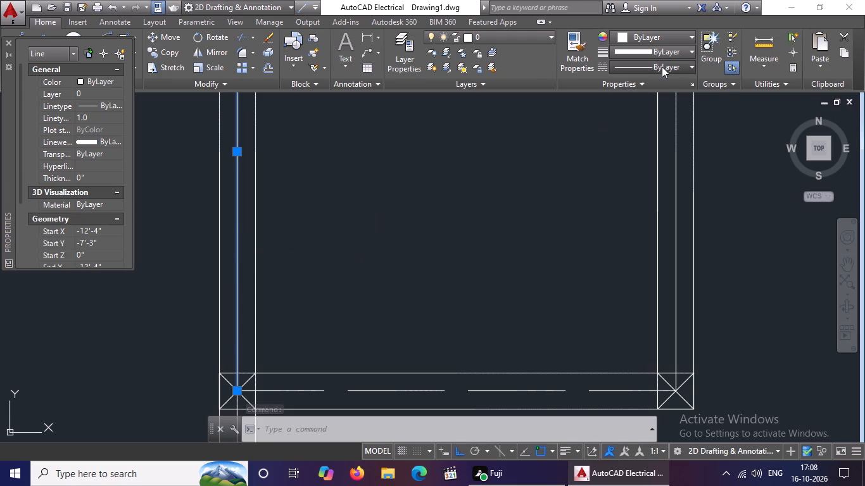
left_click(640, 115)
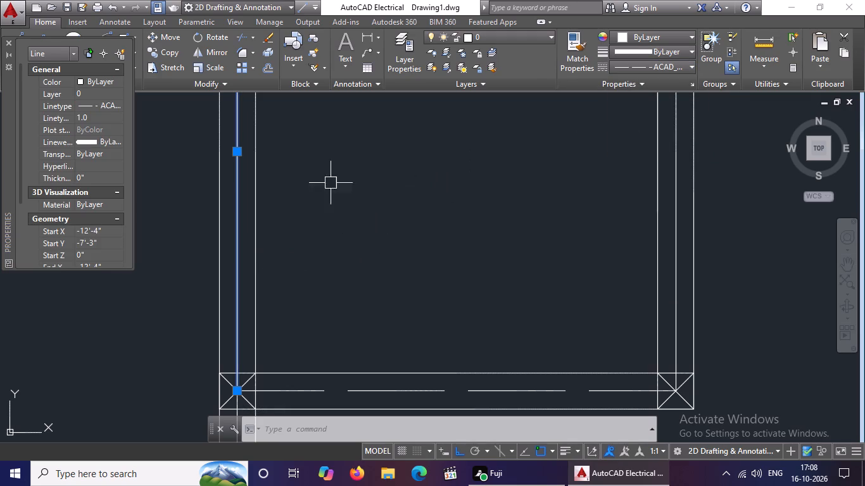
left_click(96, 116)
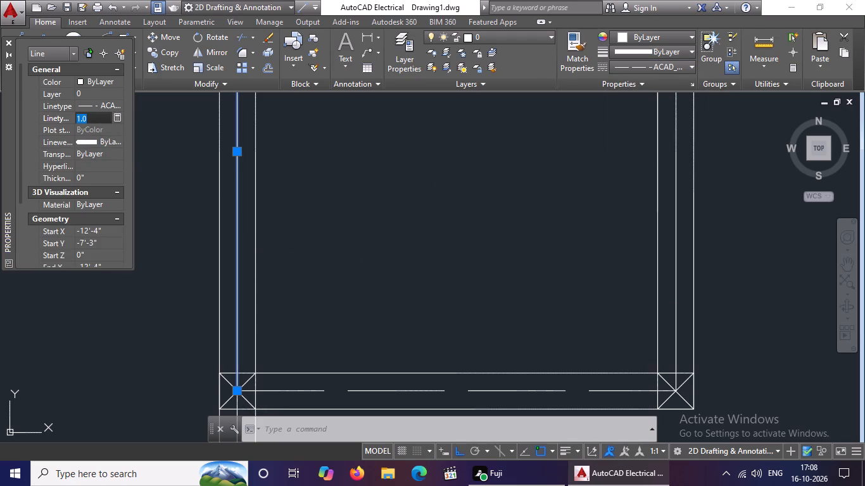
key("BackSpace")
key("BackSpace")
key("BackSpace")
key("BackSpace")
key("BackSpace")
key("BackSpace")
type("0.2")
key("Return")
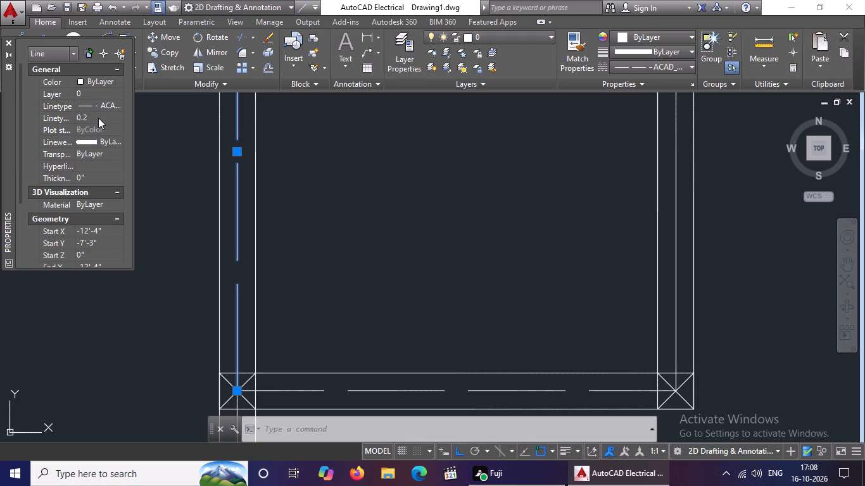
Set the linetype scale of the right wall centreline of the left-hand room above the living area to 0.2.
key("Escape")
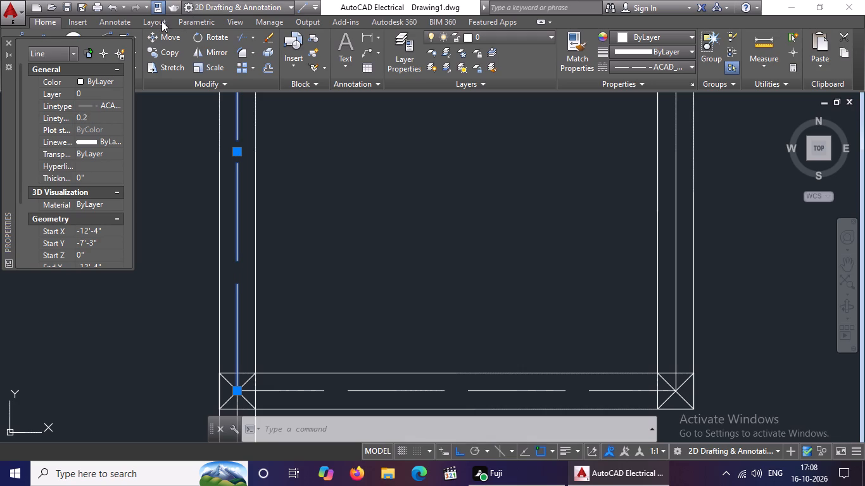
scroll(268, 140, "down", 1)
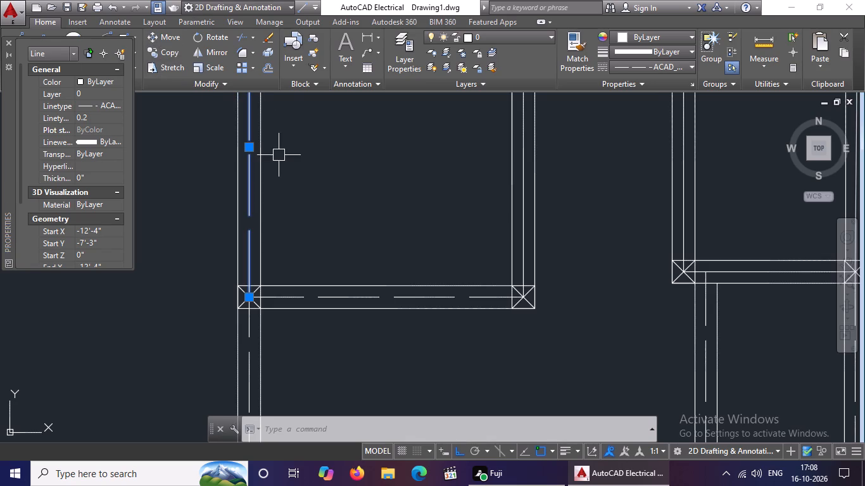
scroll(560, 283, "down", 1)
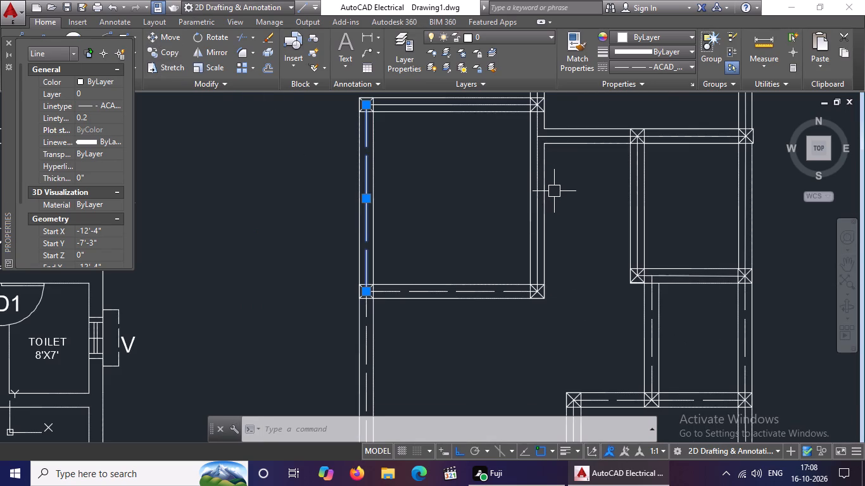
scroll(554, 194, "down", 1)
scroll(609, 225, "up", 1)
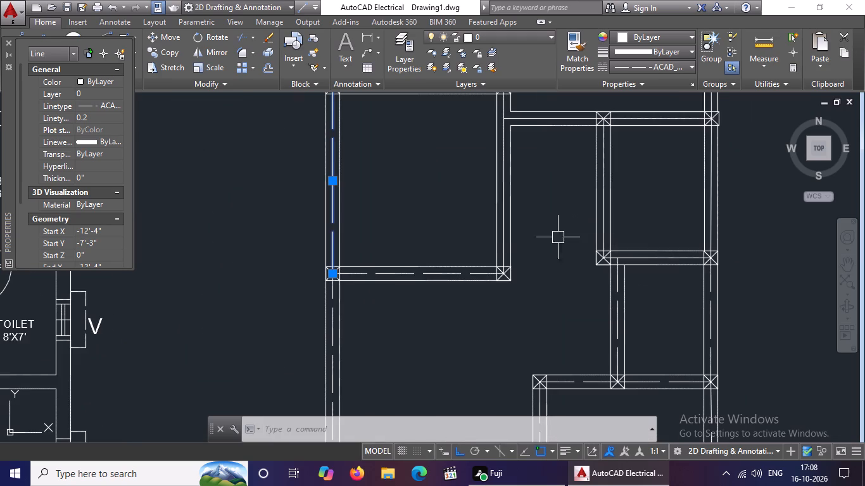
left_click(505, 240)
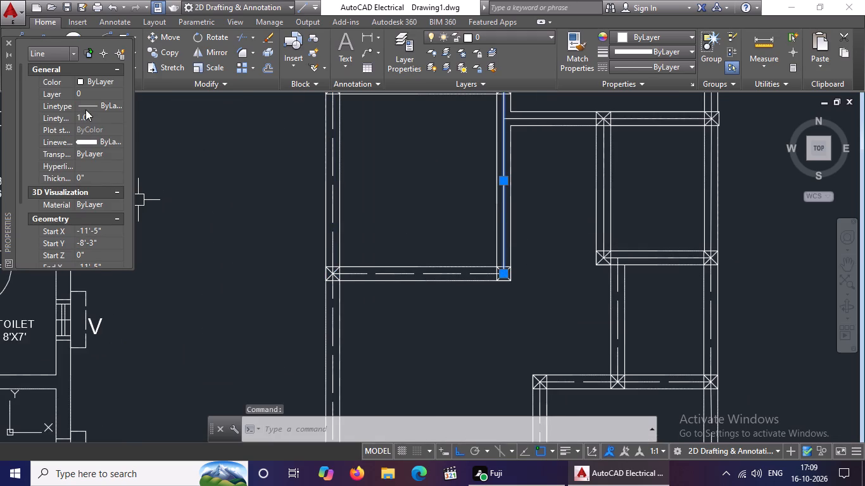
left_click(89, 111)
left_click(94, 117)
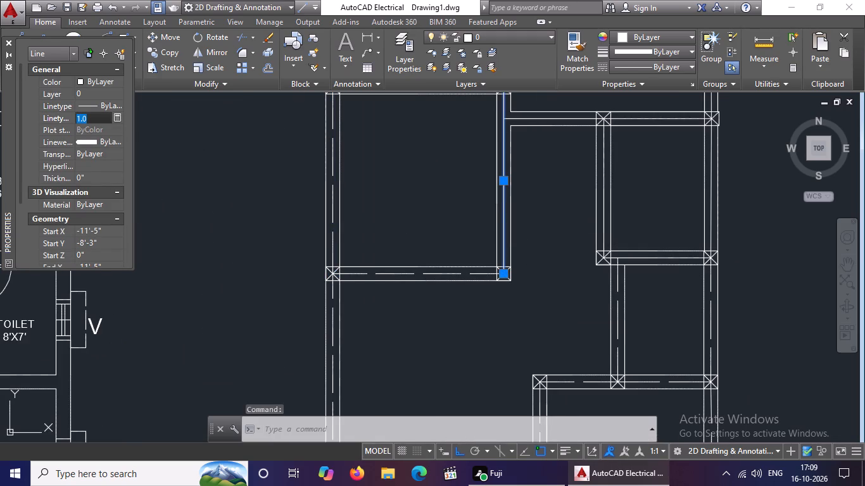
key("BackSpace")
key("BackSpace")
key("BackSpace")
key("BackSpace")
key("BackSpace")
key("BackSpace")
key("BackSpace")
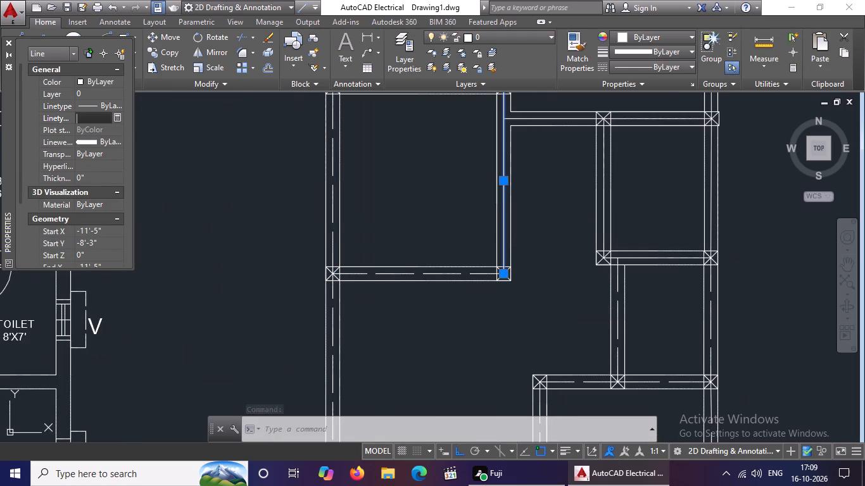
key("BackSpace")
type("0.2")
key("Return")
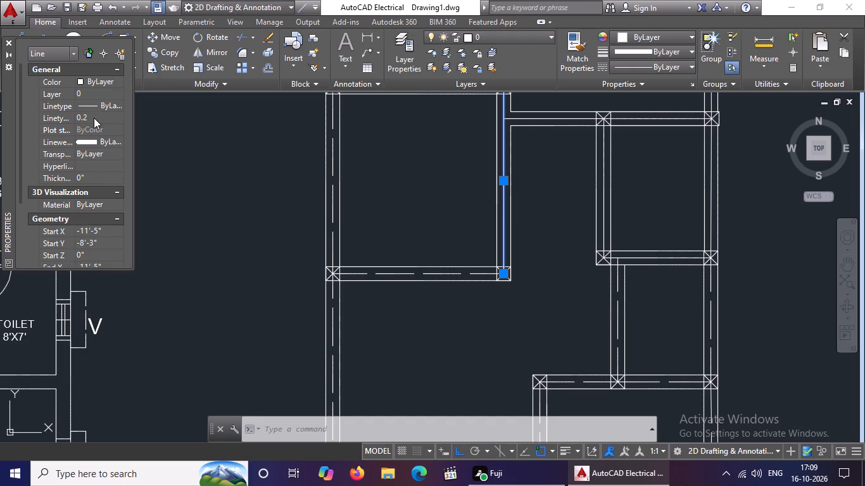
key("Escape")
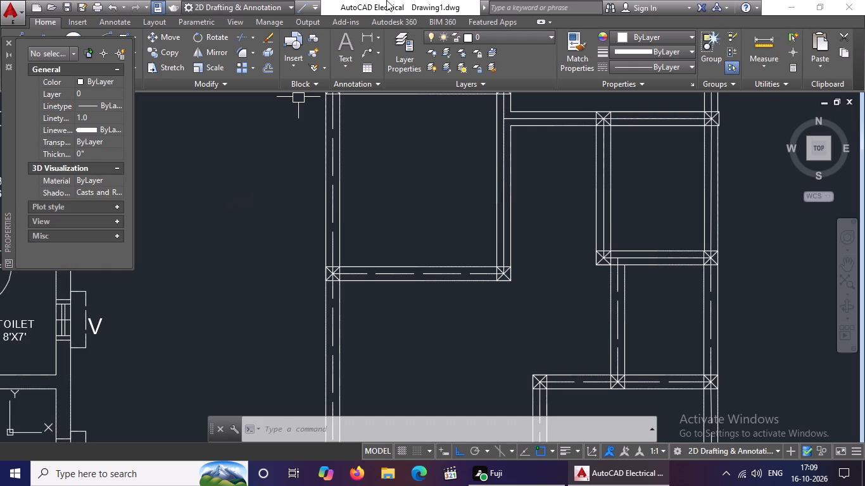
Give the horizontal wall centreline between the bath and the toilet the ACAD_ISO02W100 linetype with a linetype scale of 0.2.
scroll(432, 114, "down", 1)
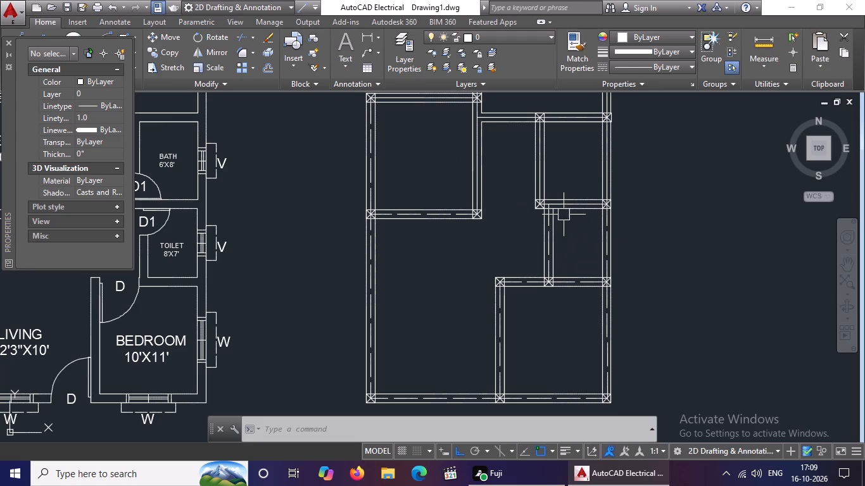
scroll(562, 213, "up", 1)
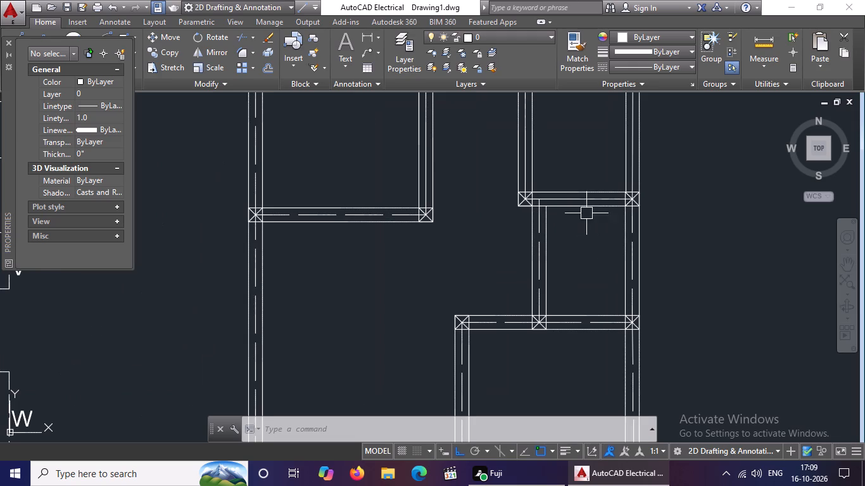
left_click(591, 199)
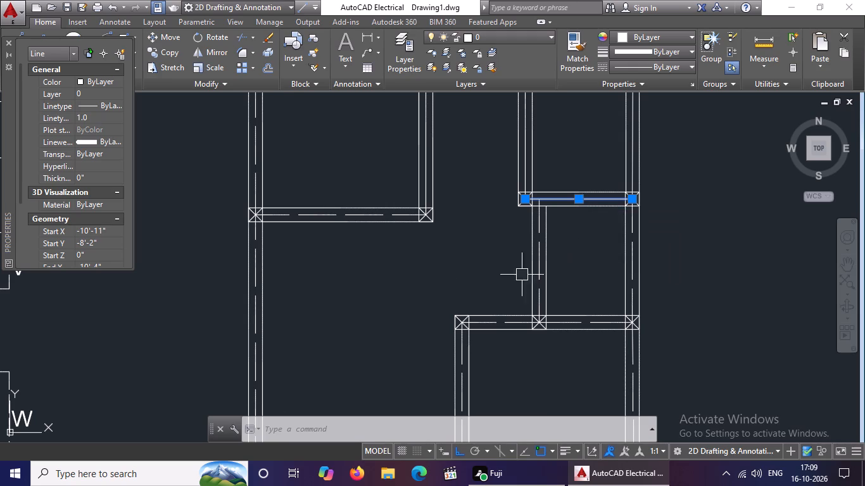
left_click(667, 66)
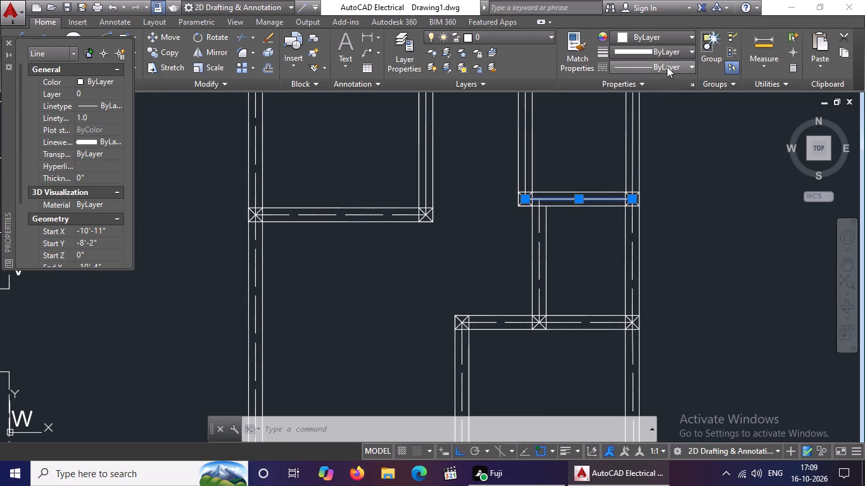
left_click(644, 116)
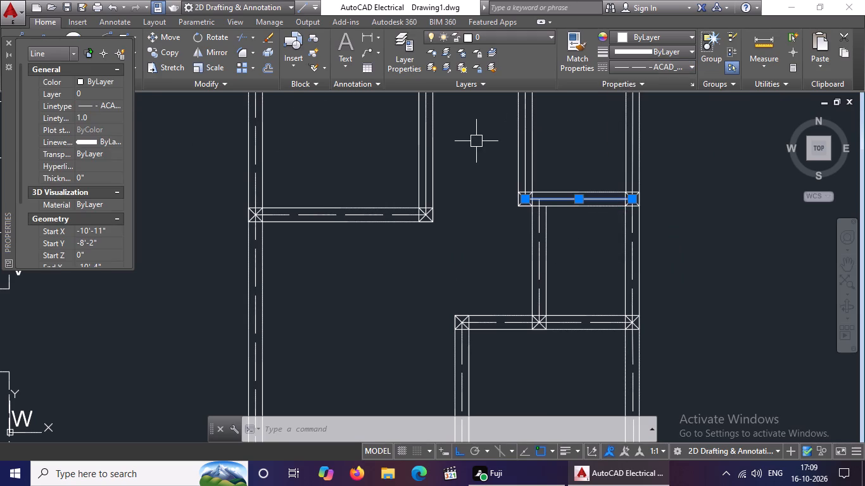
left_click(92, 117)
key("BackSpace")
key("BackSpace")
key("BackSpace")
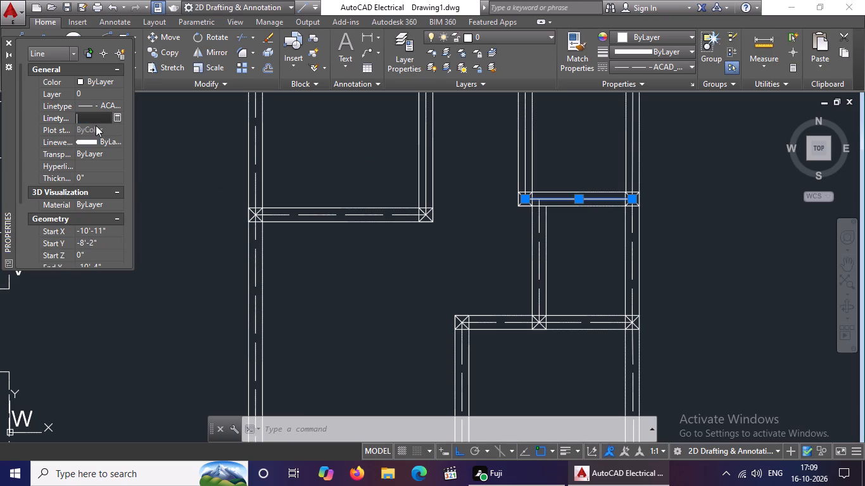
type("0.2")
key("Return")
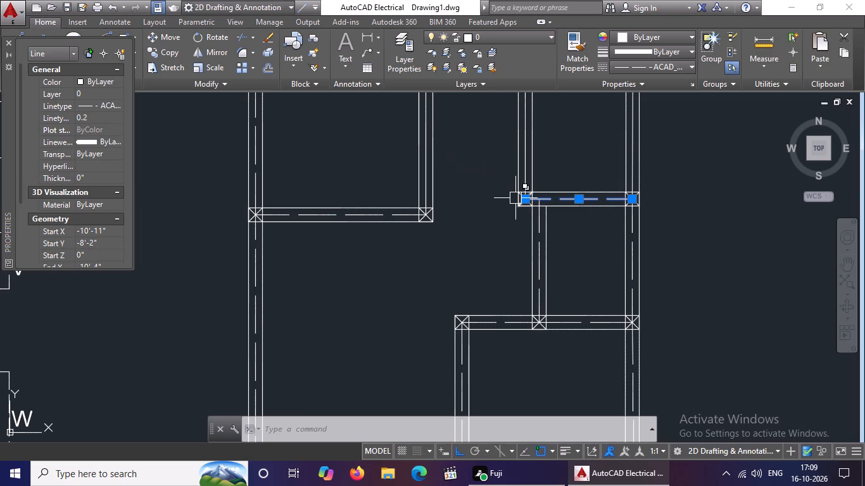
Give the bath's right outer wall centreline the ACAD_ISO02W100 linetype with a linetype scale of 0.2.
scroll(515, 198, "down", 1)
scroll(547, 177, "up", 1)
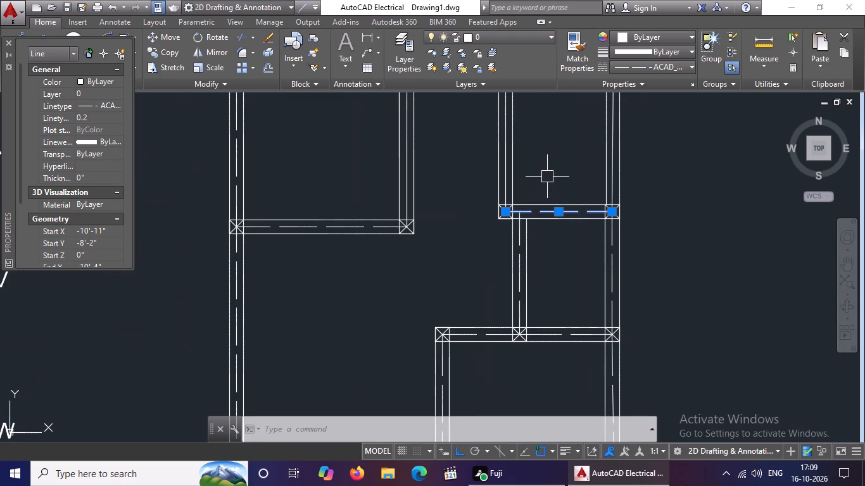
scroll(567, 165, "up", 2)
left_click(681, 203)
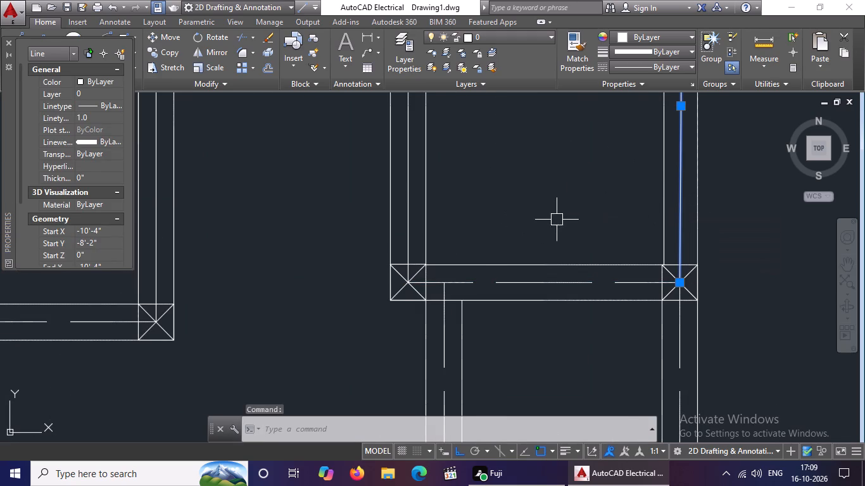
left_click(679, 66)
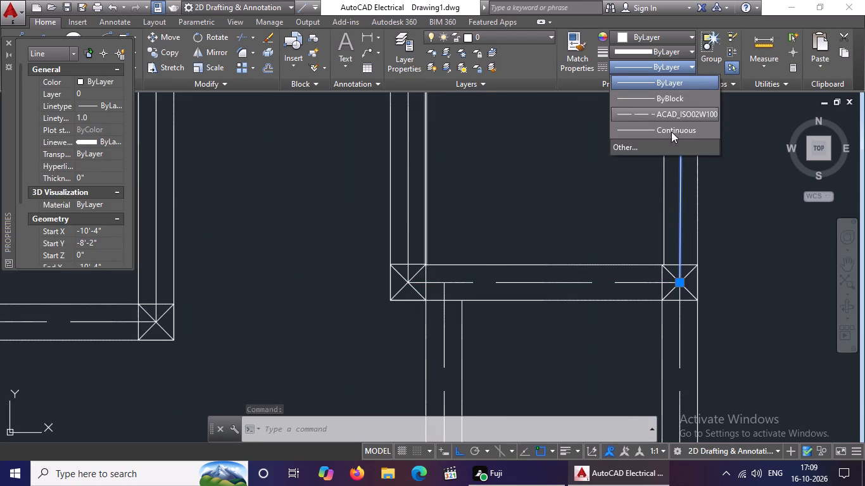
left_click(654, 111)
left_click(96, 117)
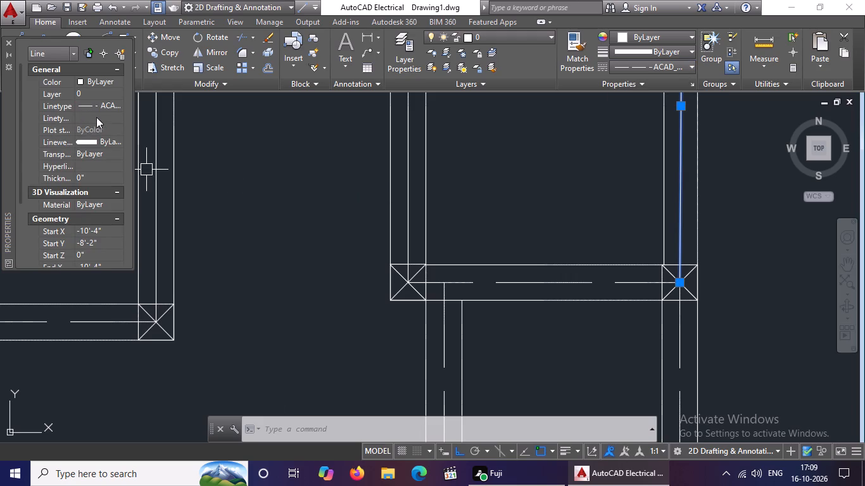
key("BackSpace")
key("BackSpace")
key("BackSpace")
key("BackSpace")
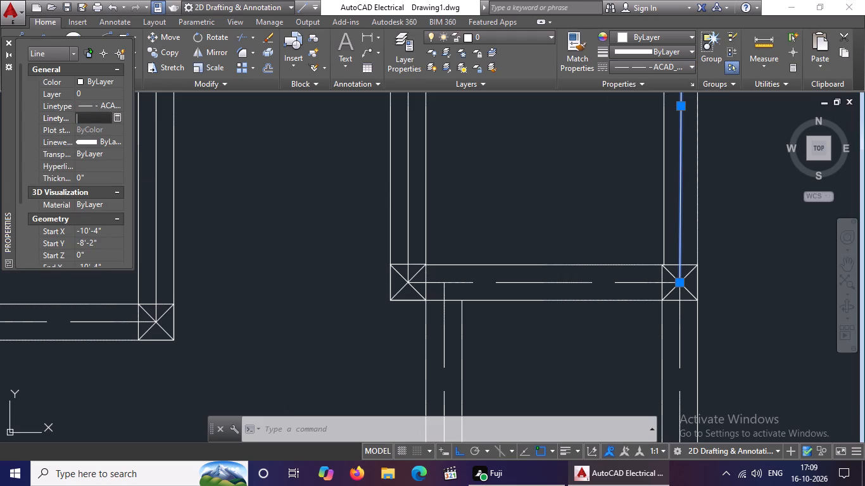
type("0.3")
key("BackSpace")
key("2")
key("shift+Return")
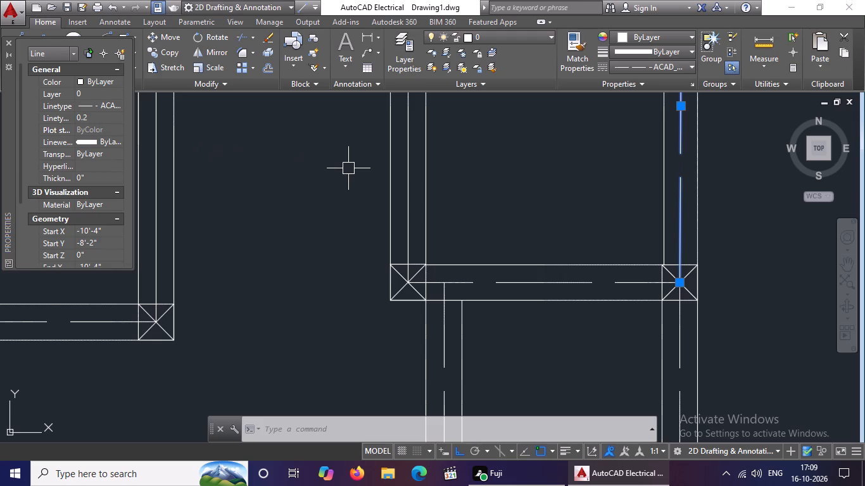
scroll(528, 305, "down", 3)
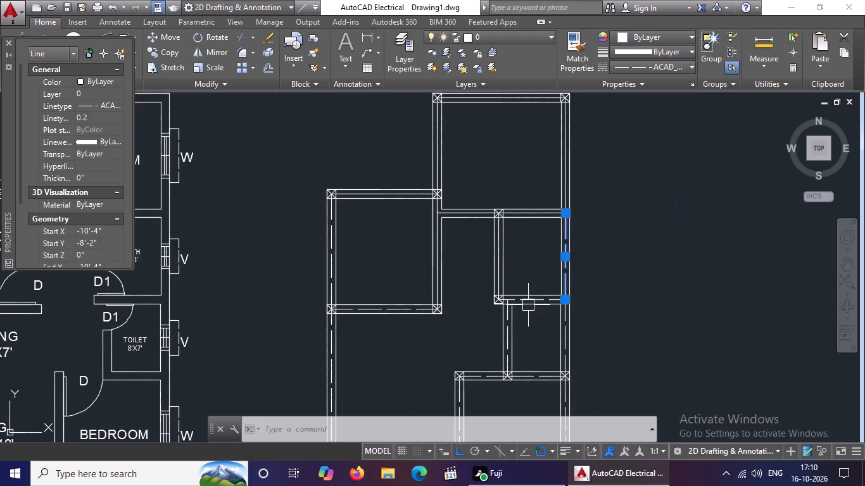
key("Escape")
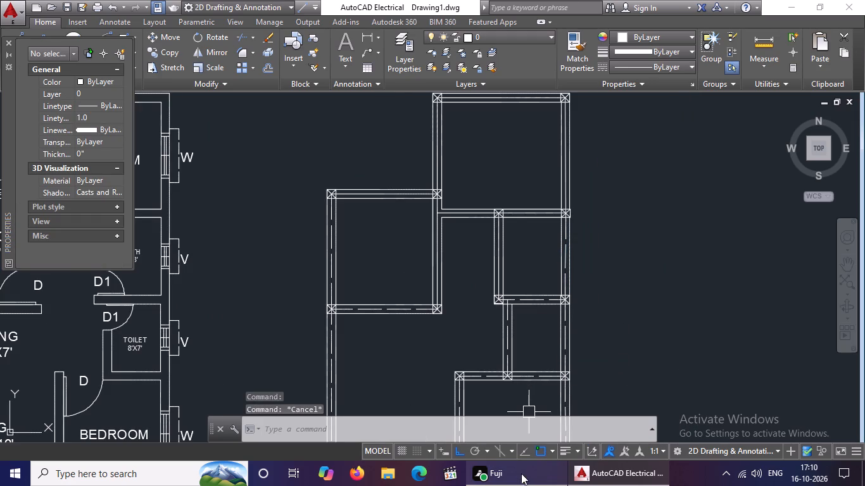
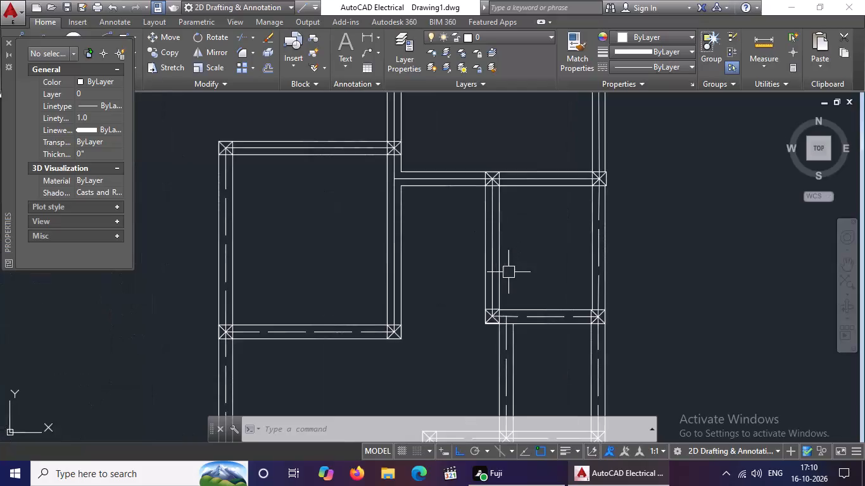
Give the bath's left wall centreline the ACAD_ISO02W100 linetype with a linetype scale of 0.2.
left_click(483, 280)
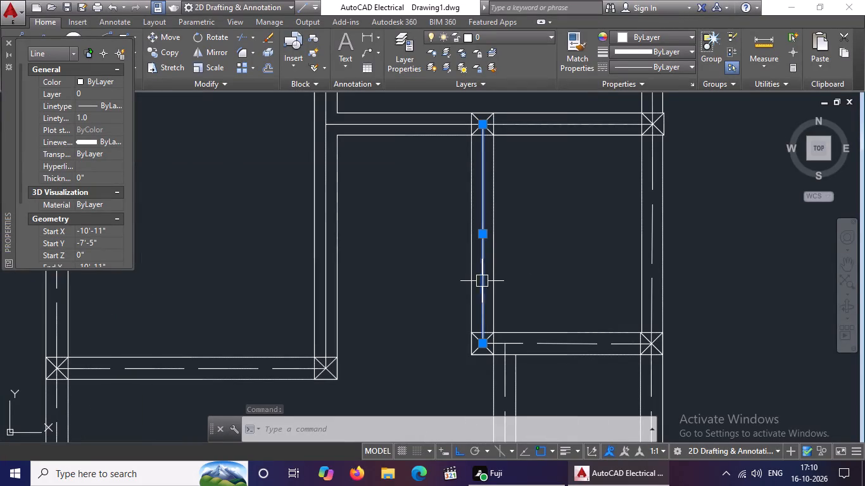
left_click(622, 68)
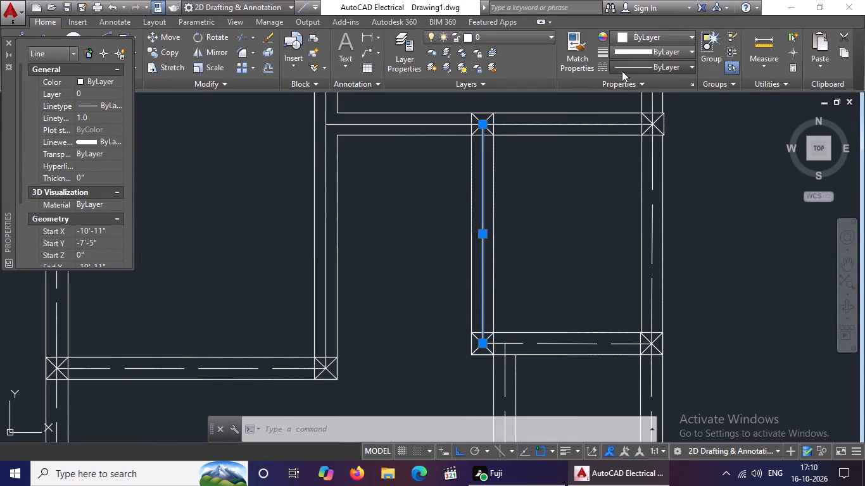
left_click(632, 115)
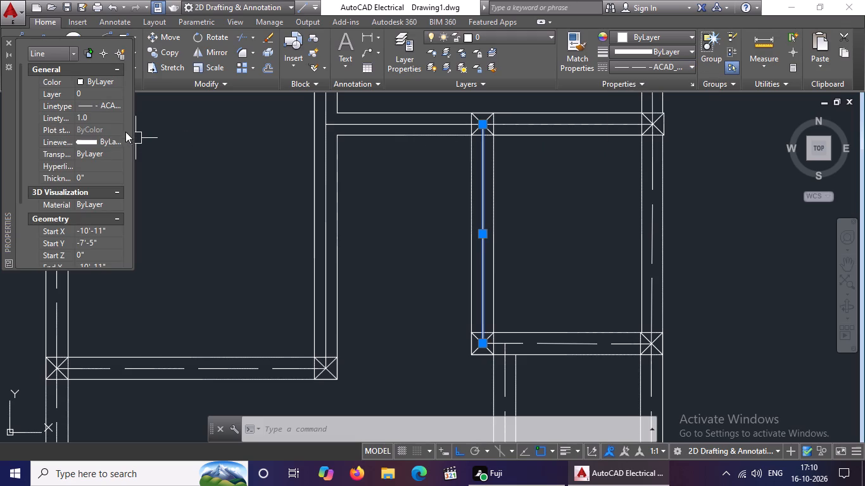
left_click(111, 116)
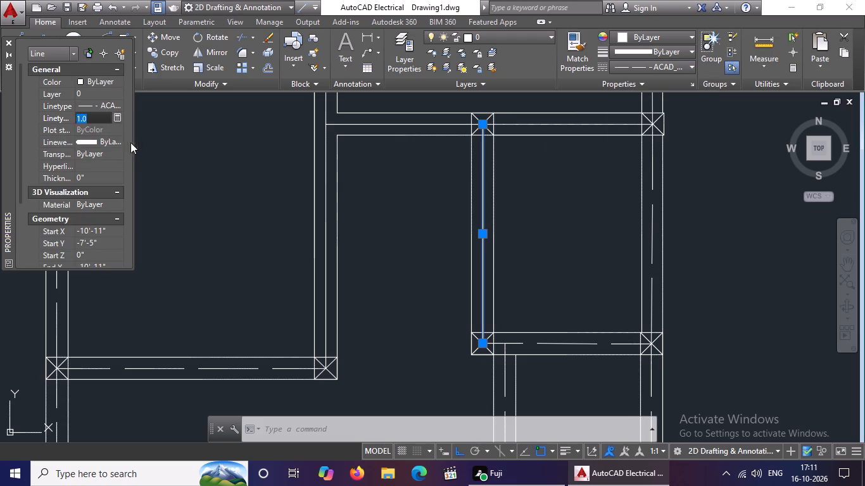
key("BackSpace")
key("BackSpace")
key("BackSpace")
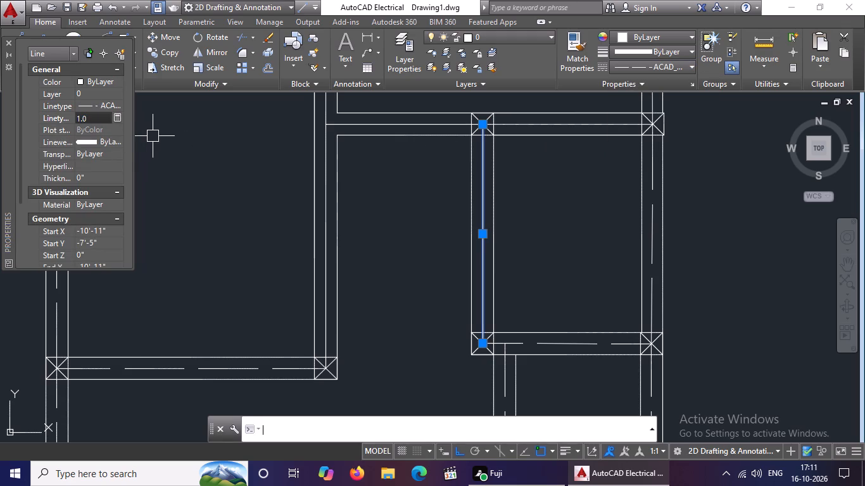
left_click(94, 116)
key("BackSpace")
key("BackSpace")
key("BackSpace")
key("BackSpace")
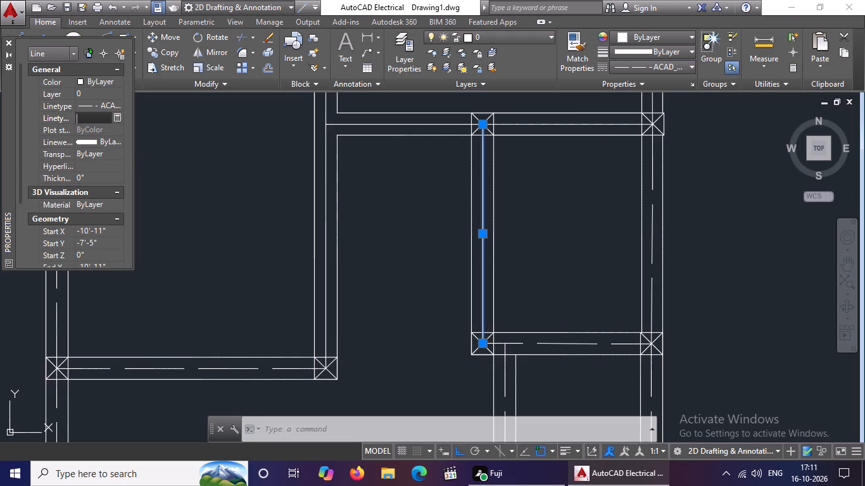
type("0.2")
key("Return")
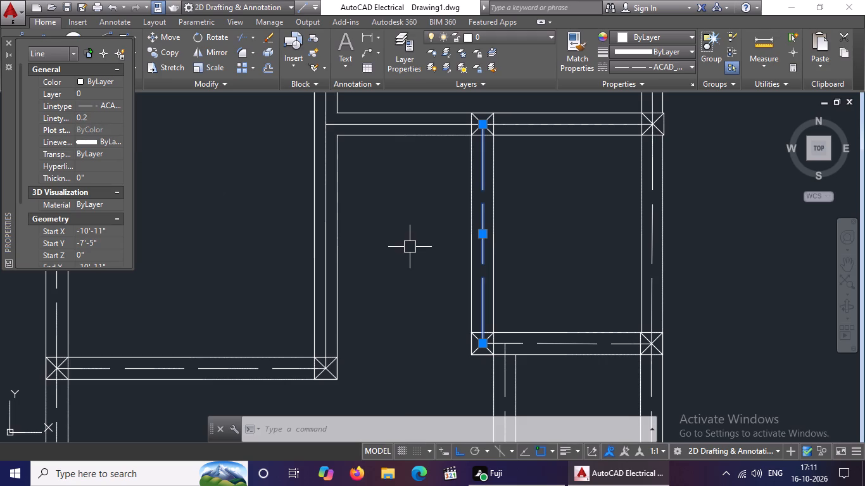
key("Escape")
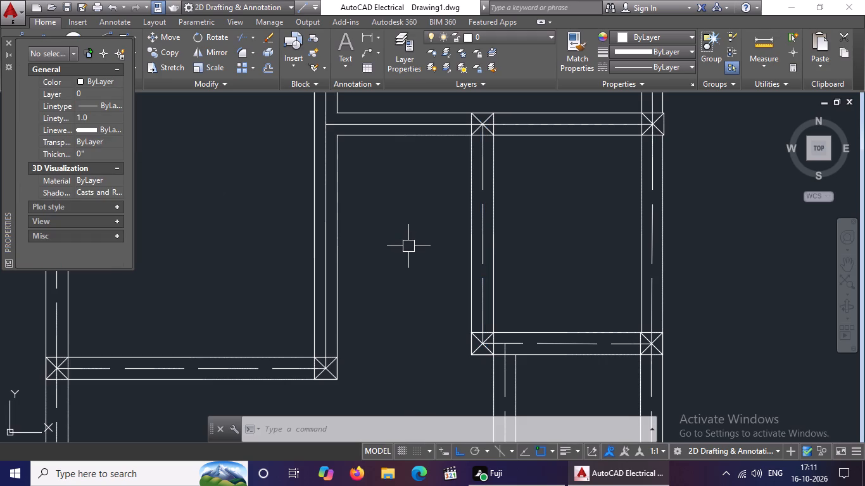
Give the right wall centreline of the left-hand room above the living area the ACAD_ISO02W100 linetype.
left_click(323, 254)
left_click(667, 68)
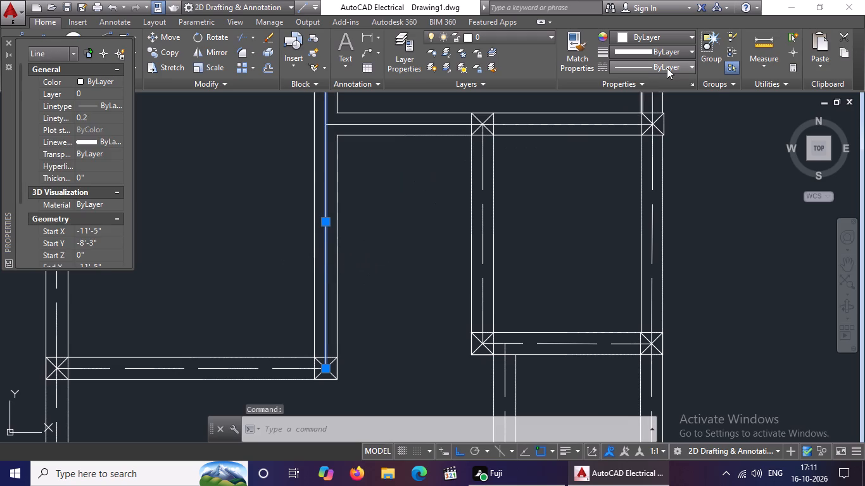
left_click(635, 111)
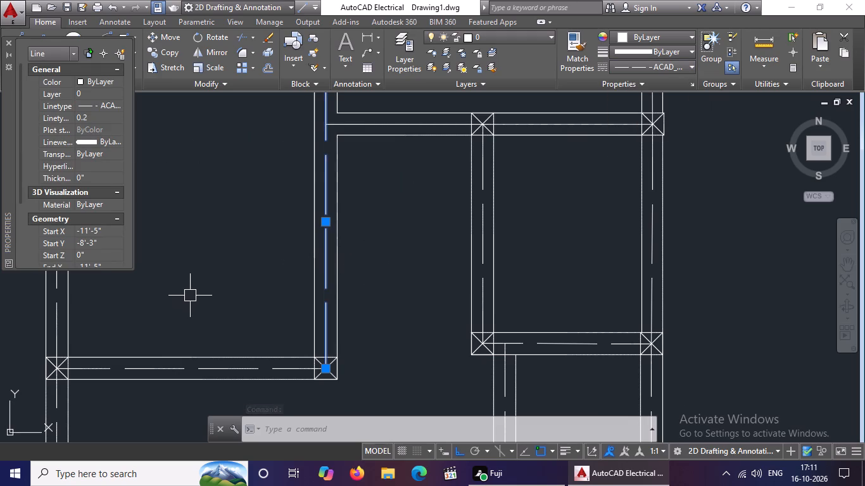
key("Escape")
Give the top wall centreline of the left-hand room above the living area the ACAD_ISO02W100 linetype with a linetype scale of 0.2.
scroll(420, 273, "down", 2)
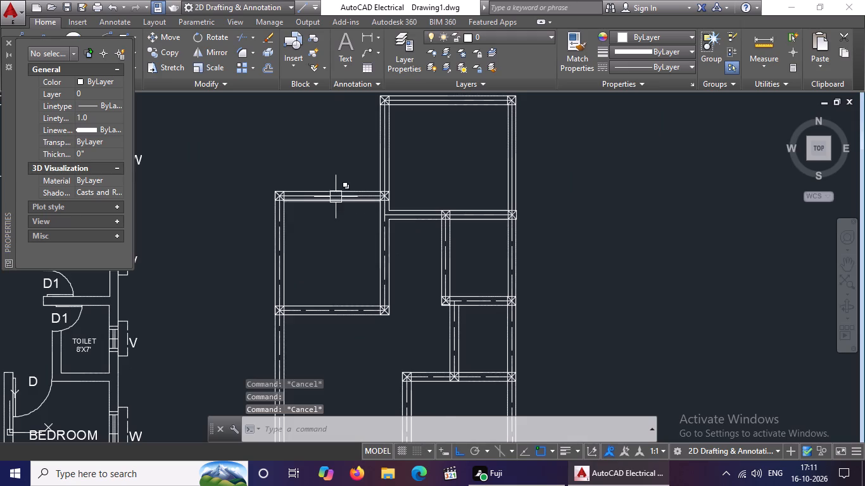
scroll(336, 196, "up", 2)
left_click(336, 194)
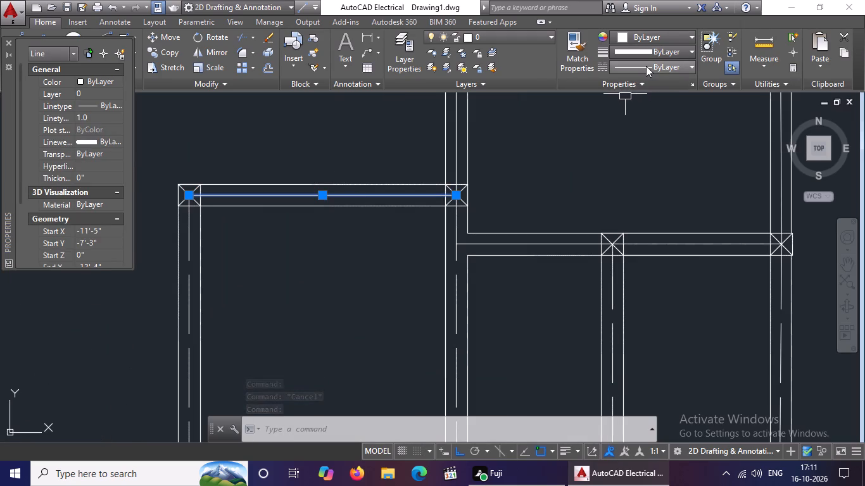
left_click(646, 66)
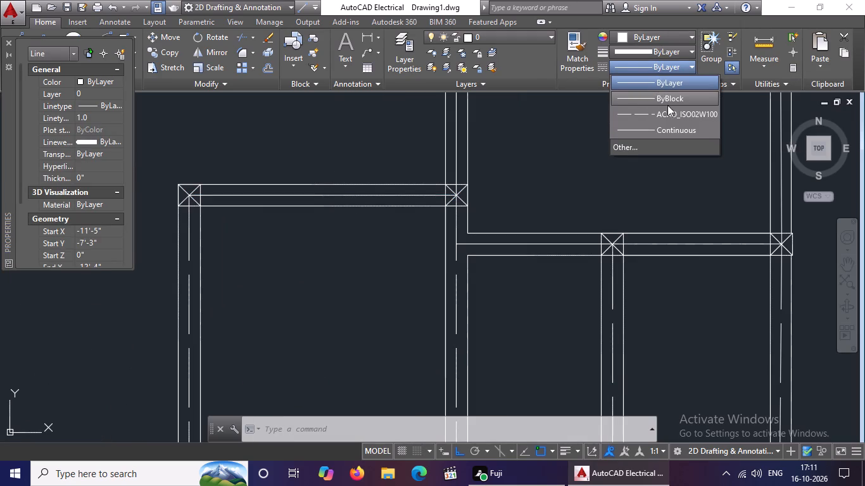
left_click(669, 113)
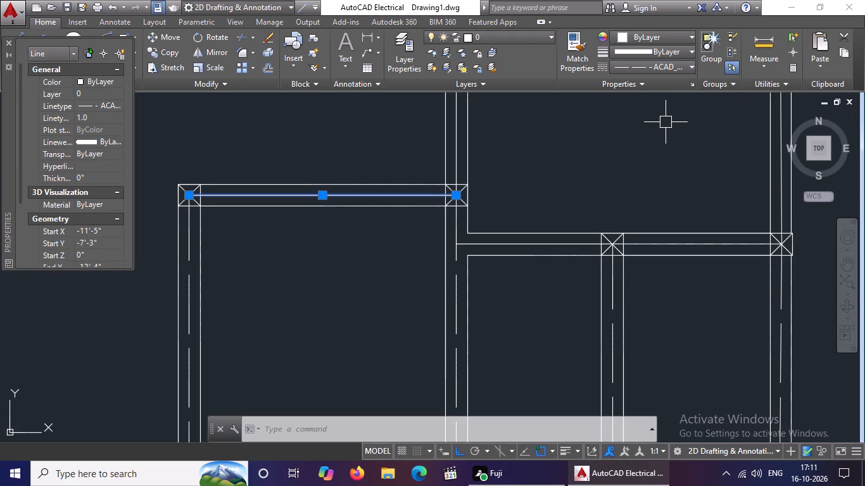
left_click(96, 113)
key("BackSpace")
key("BackSpace")
key("BackSpace")
key("BackSpace")
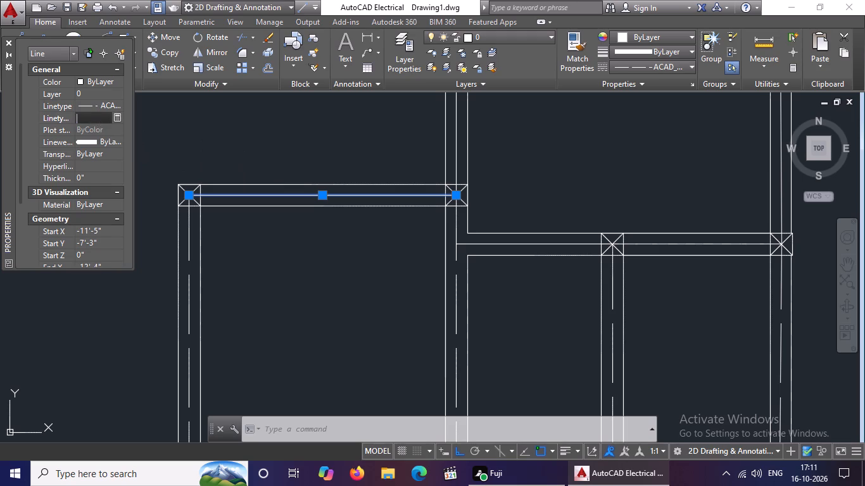
type("0.2")
key("Return")
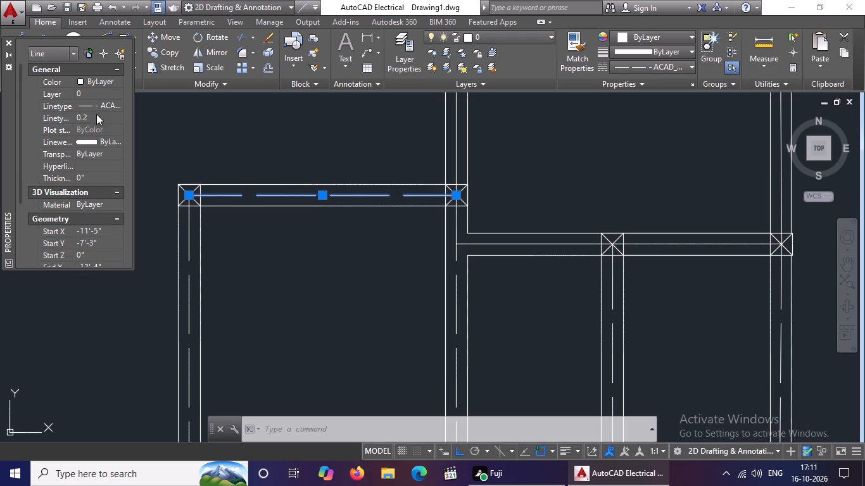
key("Escape")
Give the horizontal wall centreline along the bottom of the uppermost room the ACAD_ISO02W100 linetype with a linetype scale of 0.2.
scroll(502, 178, "down", 2)
scroll(558, 196, "up", 2)
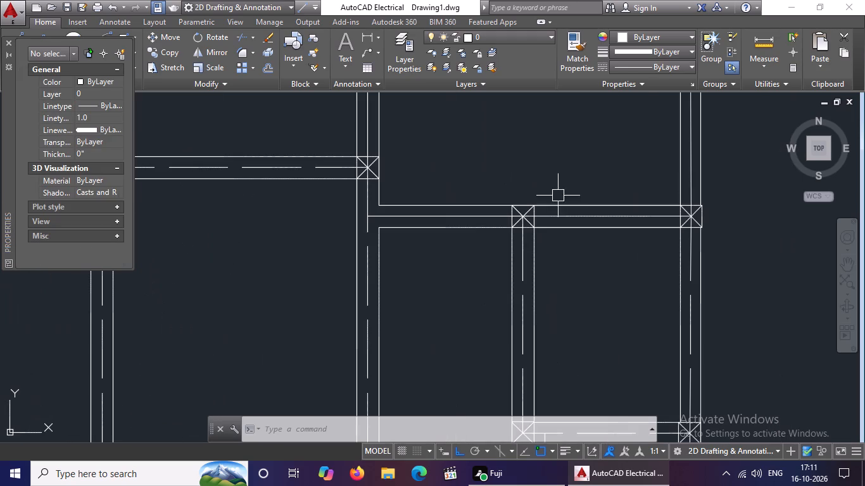
left_click(567, 214)
left_click(669, 62)
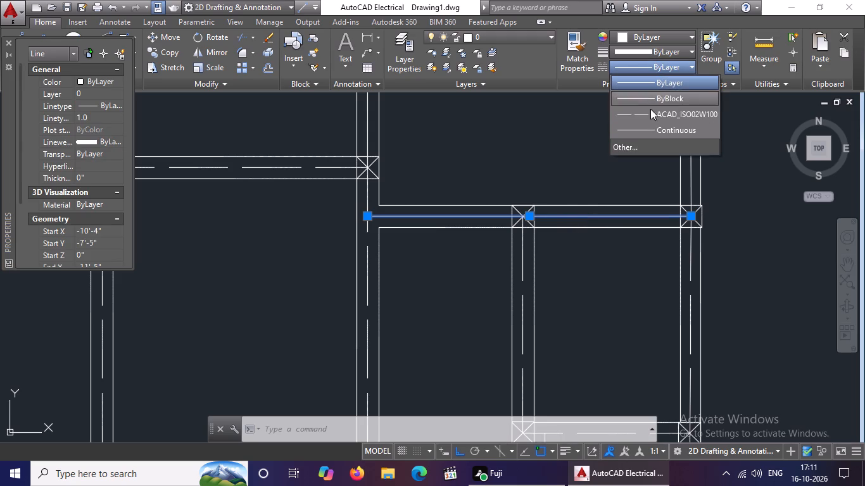
left_click(645, 116)
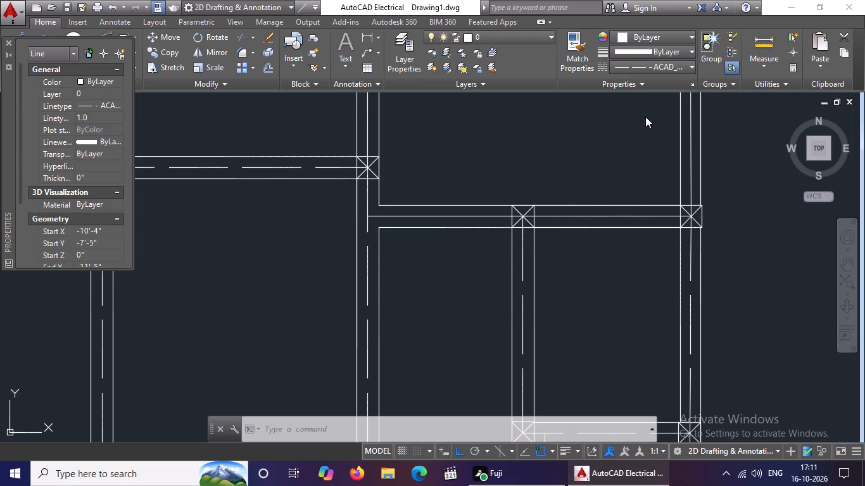
key("Escape")
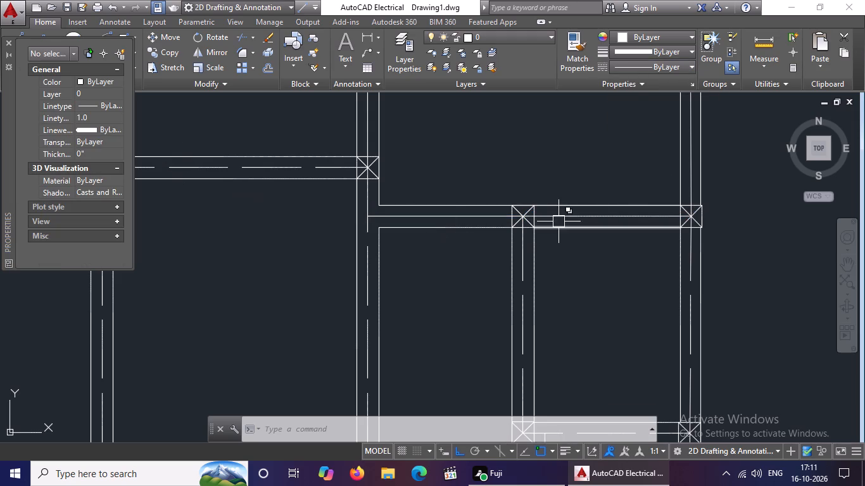
left_click(560, 219)
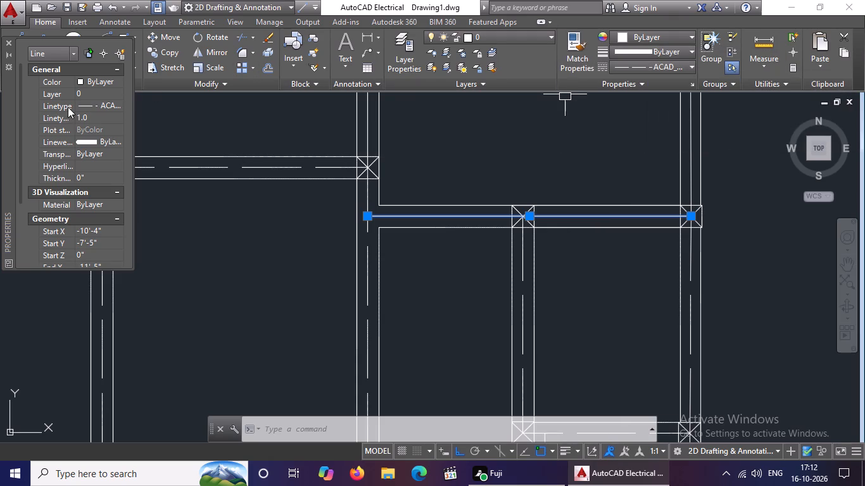
left_click(91, 113)
key("BackSpace")
key("BackSpace")
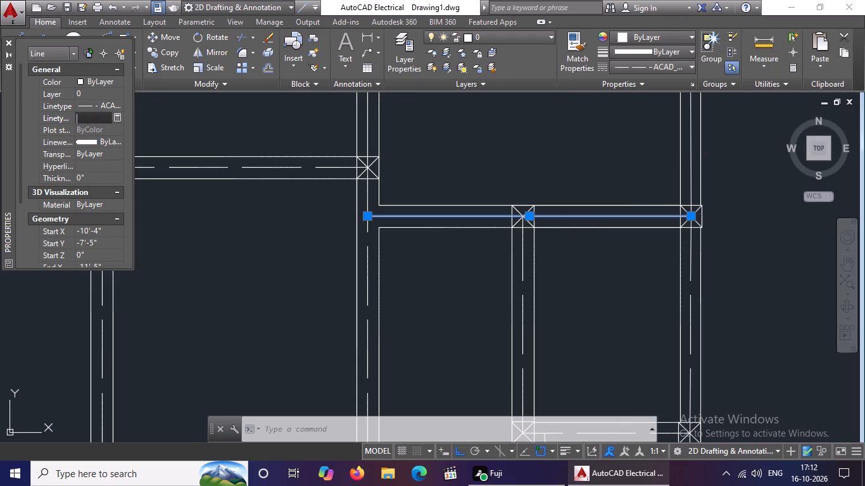
key("BackSpace")
key("BackSpace")
type("0.2")
key("Return")
key("Escape")
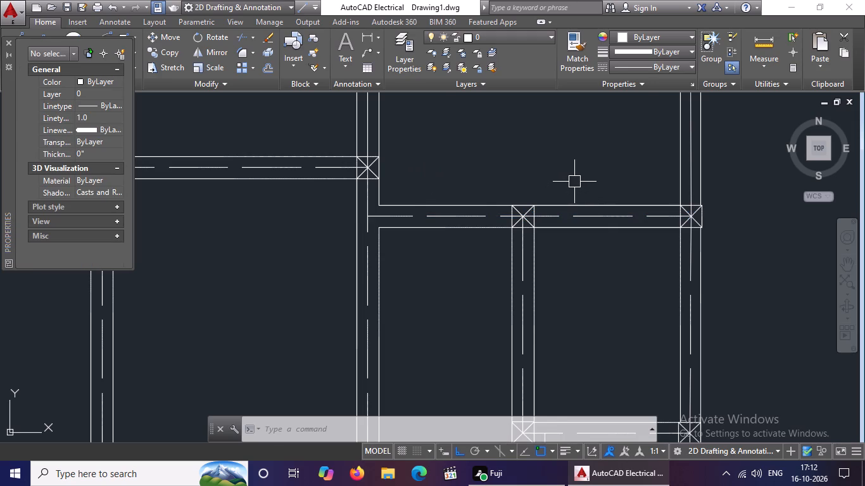
Give the left wall centreline of the uppermost room the ACAD_ISO02W100 linetype with a linetype scale of 0.2.
scroll(574, 182, "down", 1)
middle_click_drag(574, 180, 569, 196)
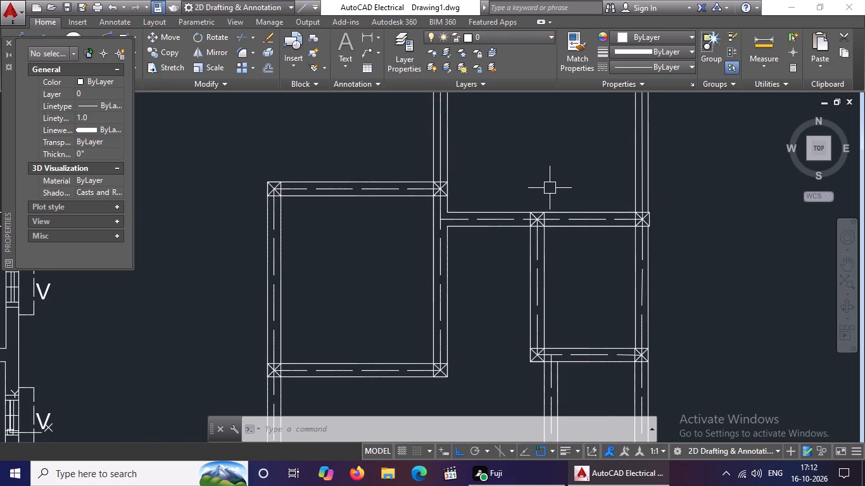
scroll(550, 188, "down", 1)
middle_click_drag(550, 187, 535, 265)
scroll(478, 228, "up", 2)
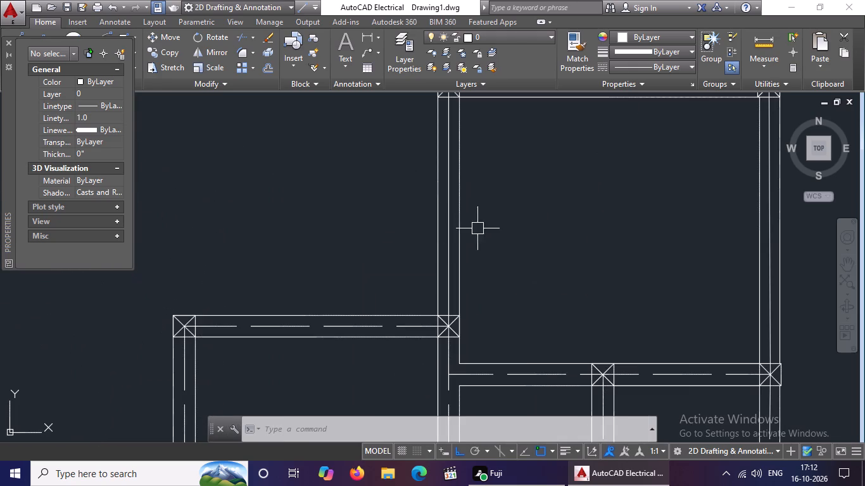
left_click(448, 242)
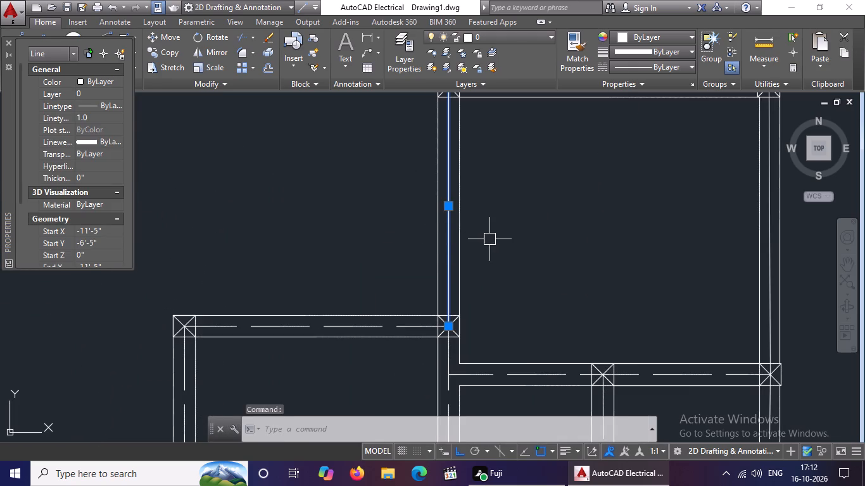
left_click(668, 67)
left_click(653, 115)
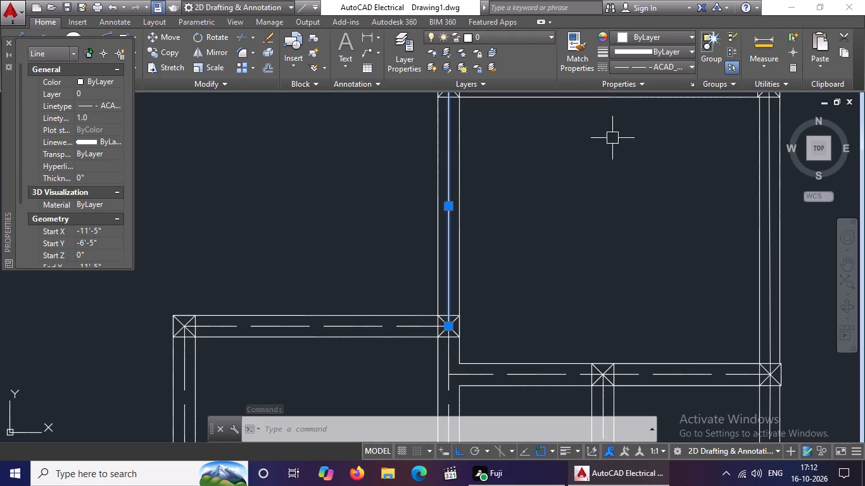
left_click(103, 114)
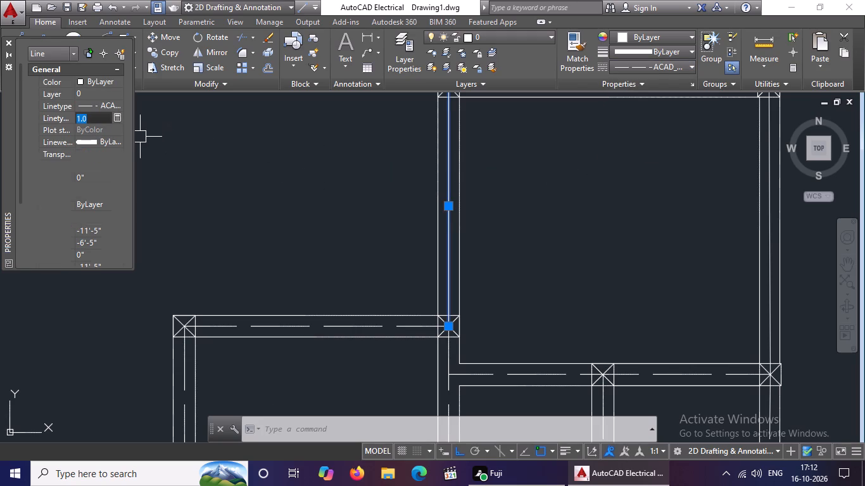
key("BackSpace")
key("BackSpace")
key("BackSpace")
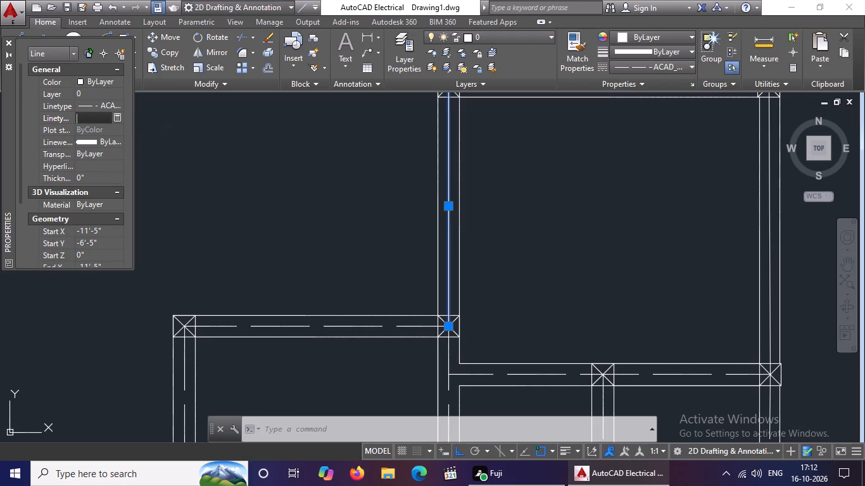
type("0.2")
key("Return")
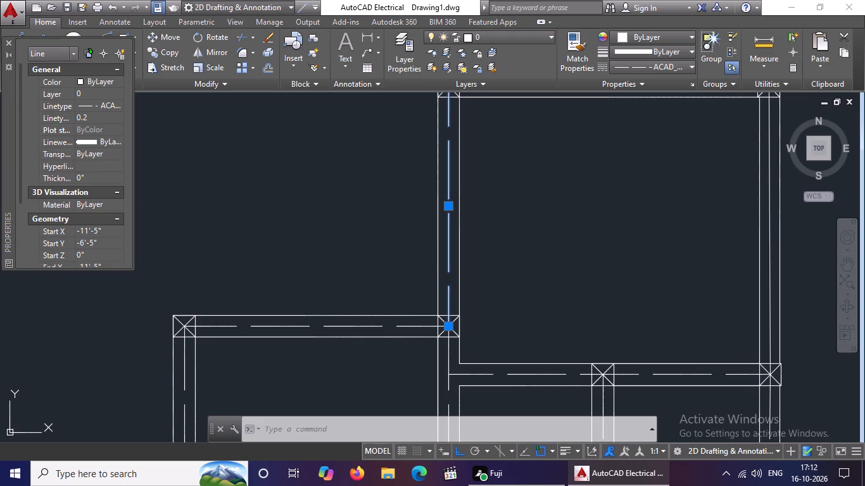
key("Escape")
Give the top wall centreline of the uppermost room the ACAD_ISO02W100 linetype with a linetype scale of 0.2.
scroll(206, 199, "down", 1)
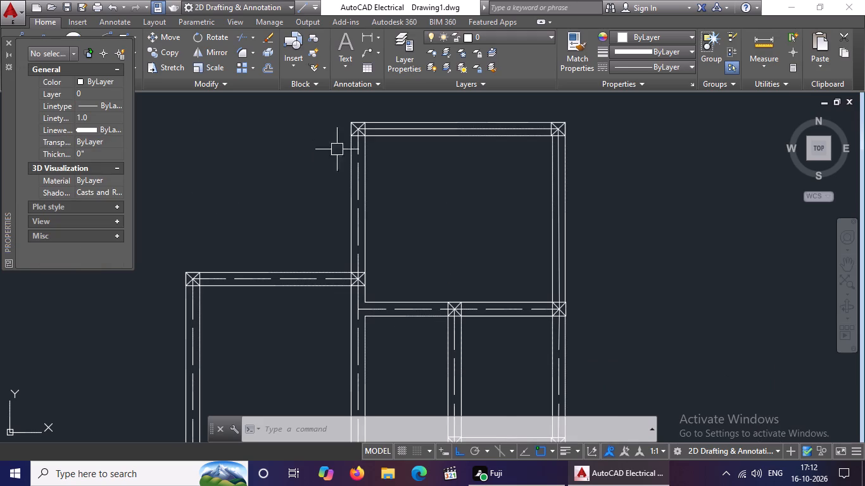
scroll(384, 140, "up", 1)
left_click(390, 125)
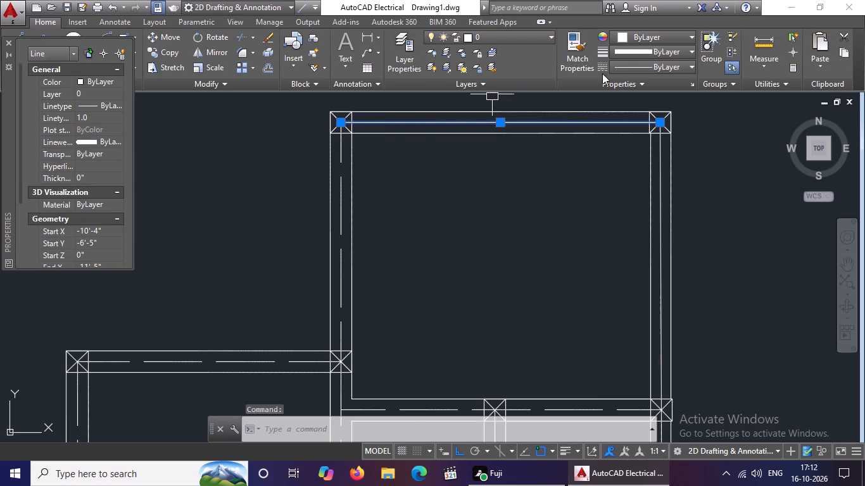
left_click(627, 66)
left_click(635, 113)
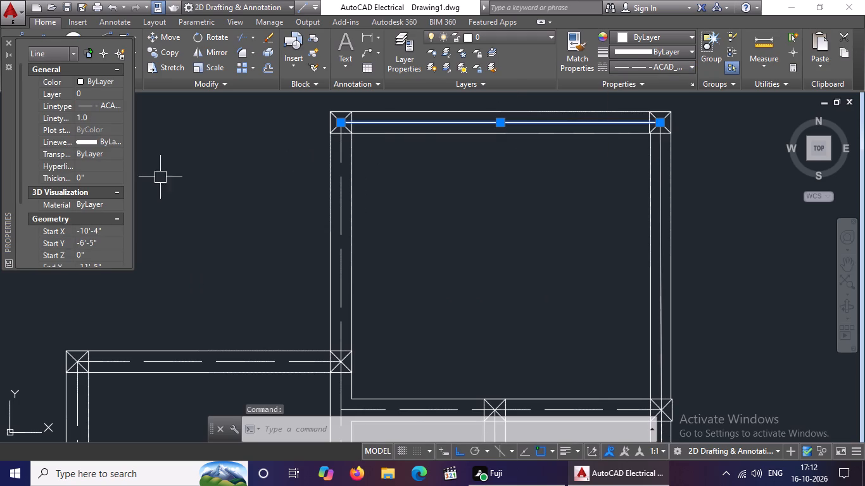
left_click(105, 118)
key("BackSpace")
key("BackSpace")
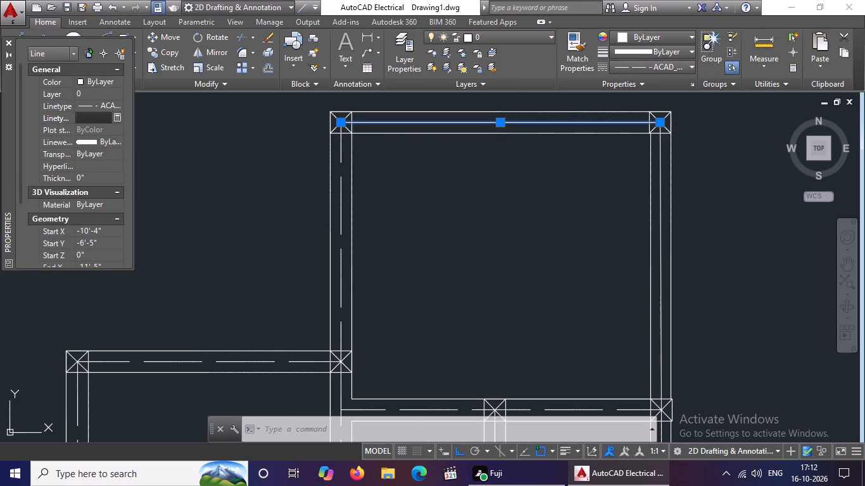
type("0.2")
key("Return")
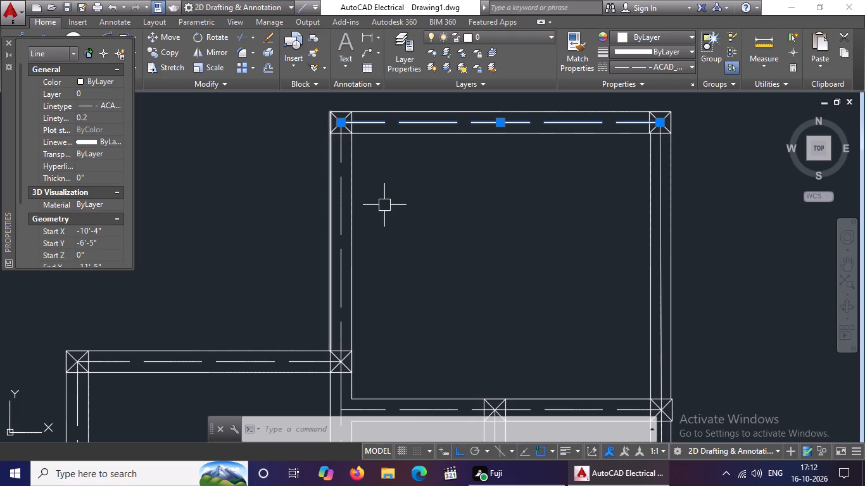
key("Escape")
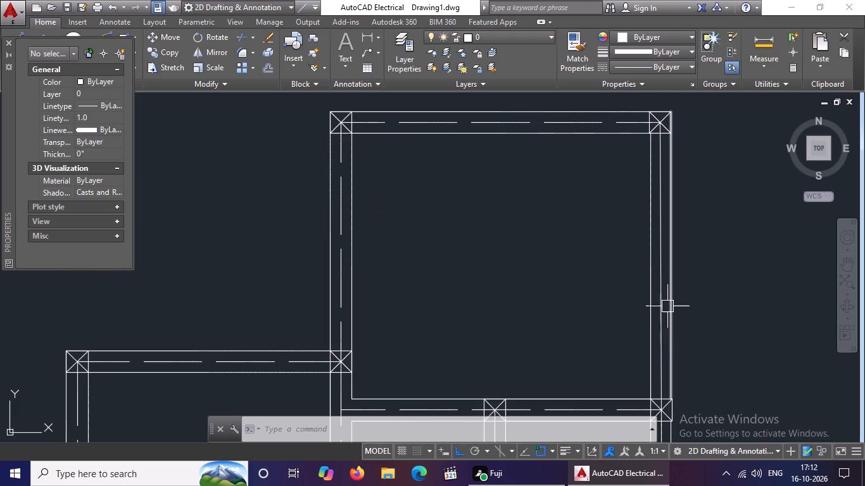
Give the right wall centreline of the uppermost room the ACAD_ISO02W100 linetype with a linetype scale of 0.2.
left_click(661, 310)
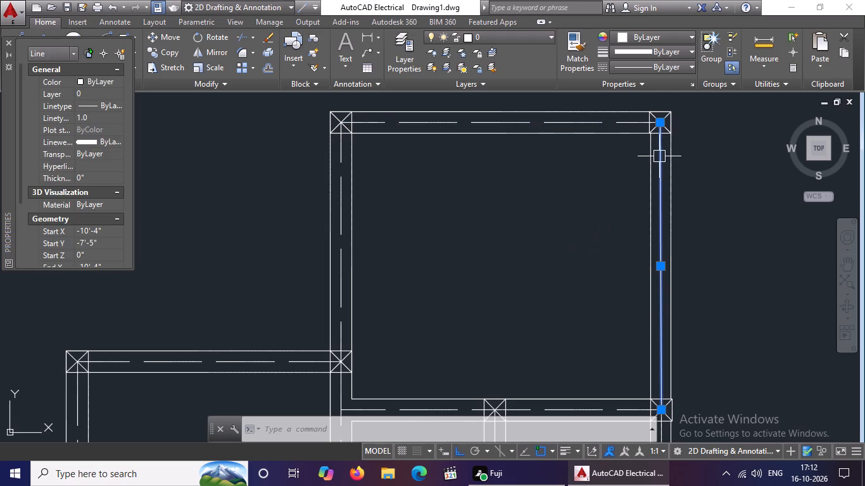
left_click(659, 69)
left_click(654, 115)
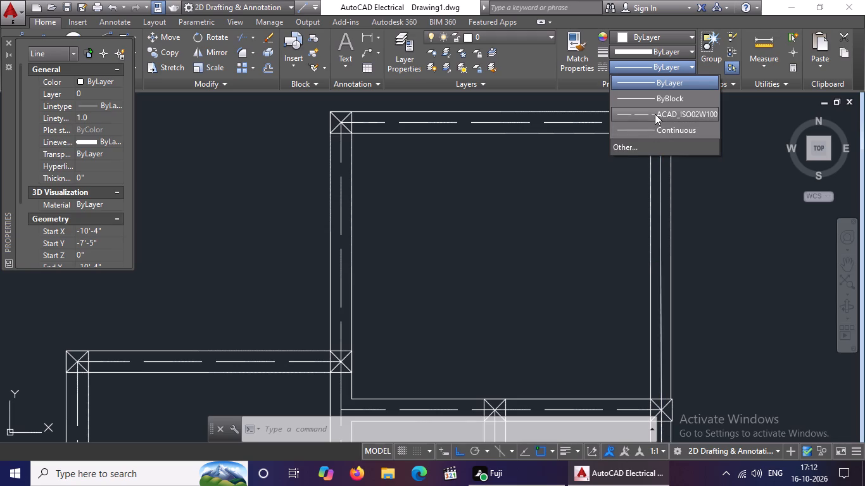
left_click(94, 117)
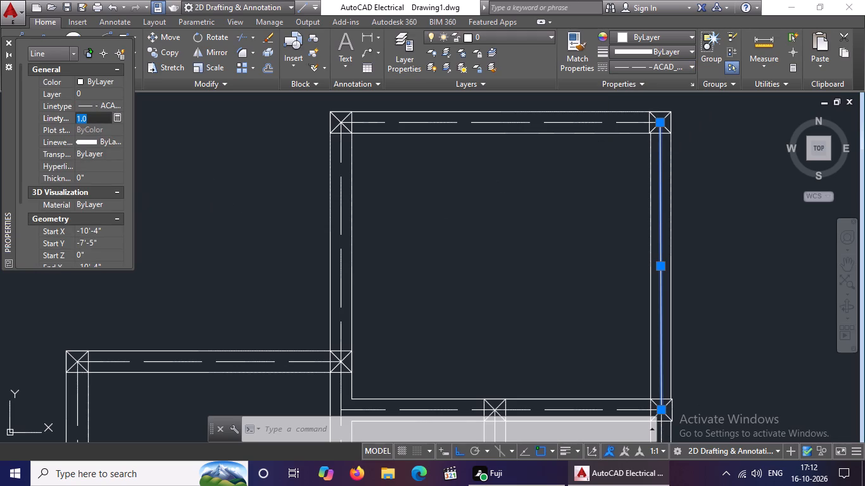
key("BackSpace")
key("BackSpace")
key("BackSpace")
key("BackSpace")
key("BackSpace")
key("BackSpace")
key("0")
type(".2")
key("Return")
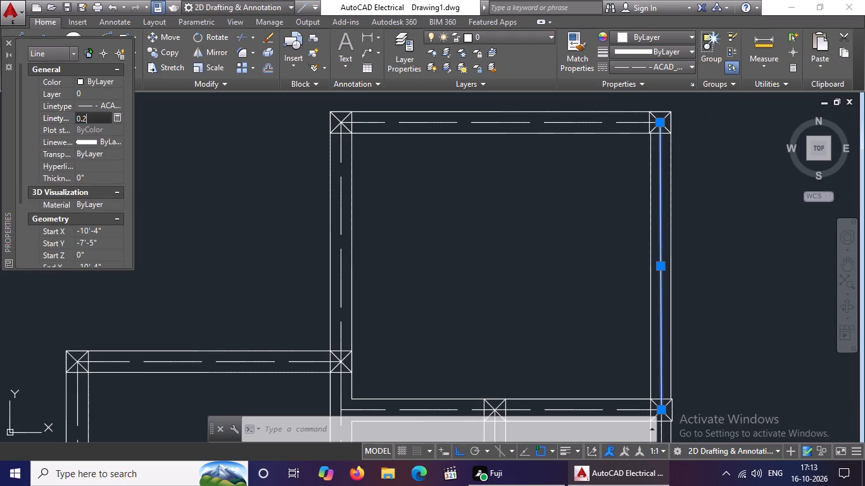
key("Escape")
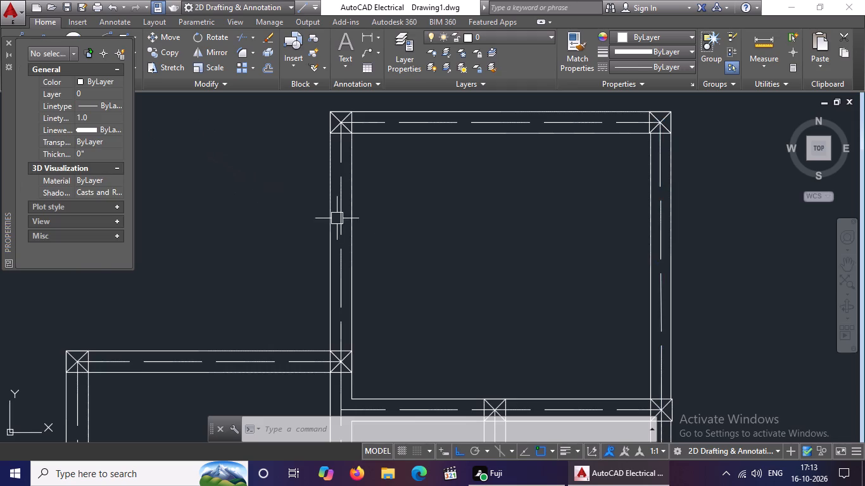
Bring both complete floor plans into view and close the object properties palette.
scroll(436, 230, "down", 3)
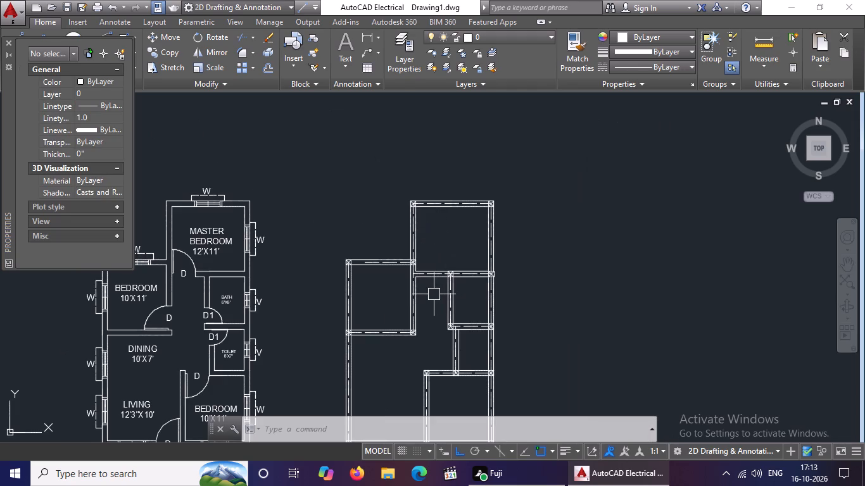
middle_click_drag(386, 292, 394, 236)
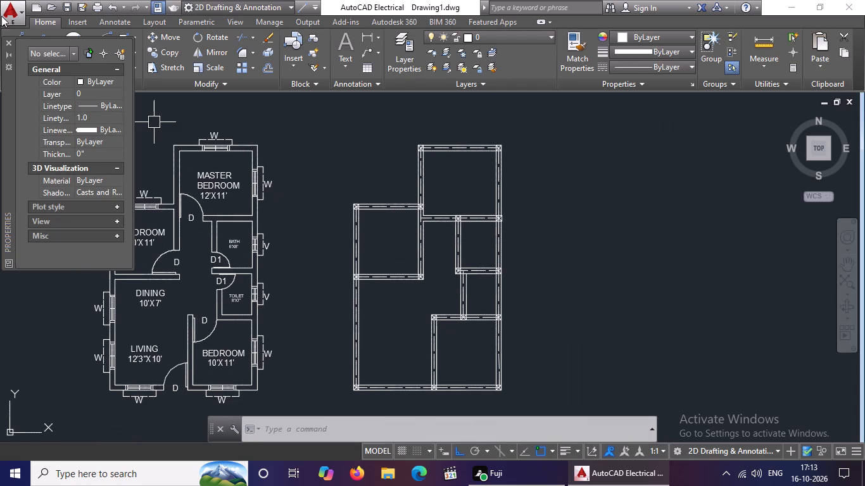
left_click(5, 41)
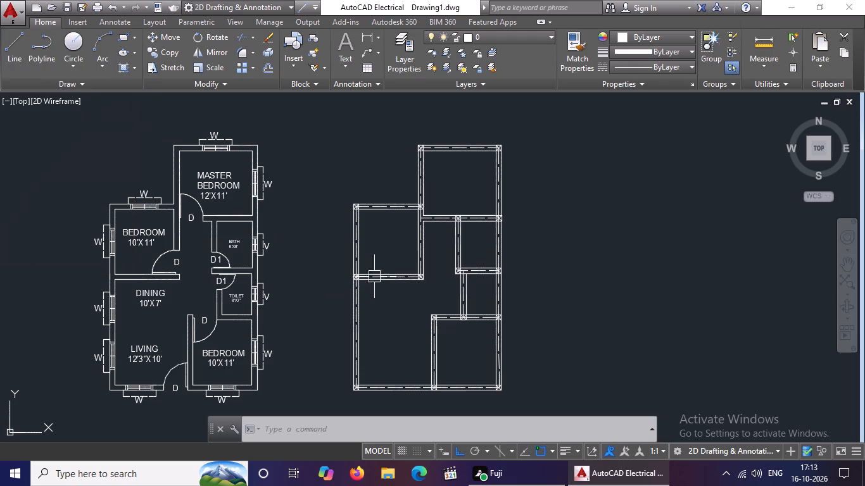
key("Escape")
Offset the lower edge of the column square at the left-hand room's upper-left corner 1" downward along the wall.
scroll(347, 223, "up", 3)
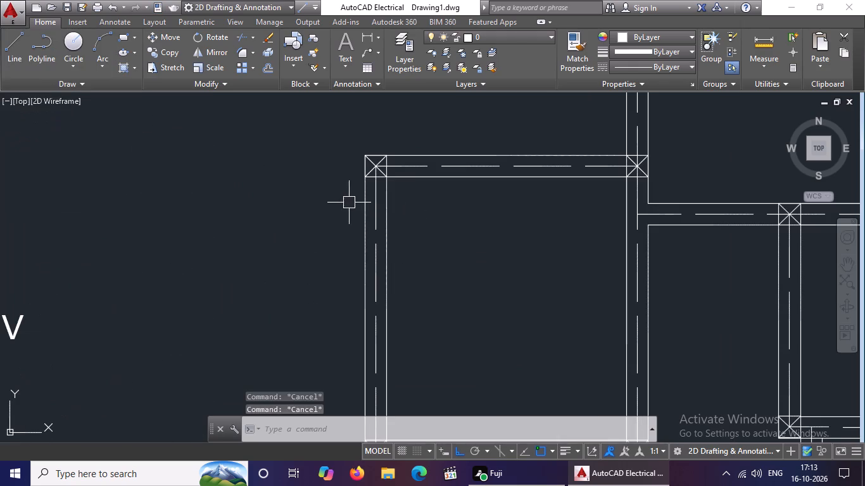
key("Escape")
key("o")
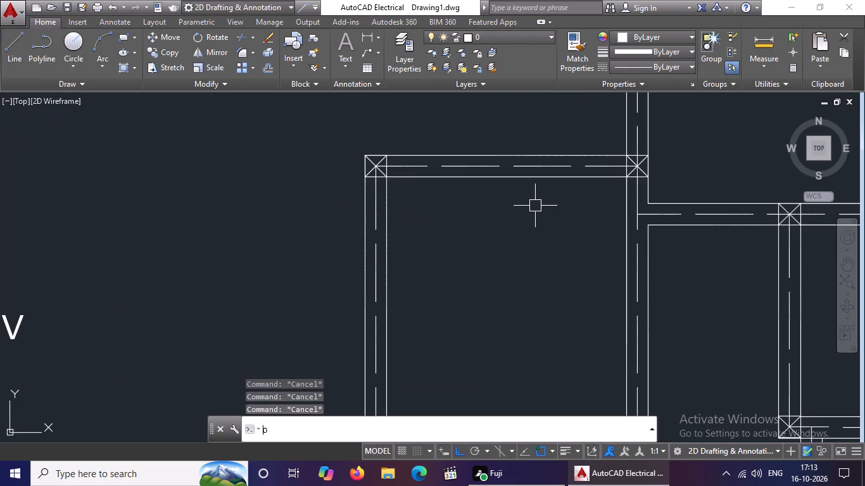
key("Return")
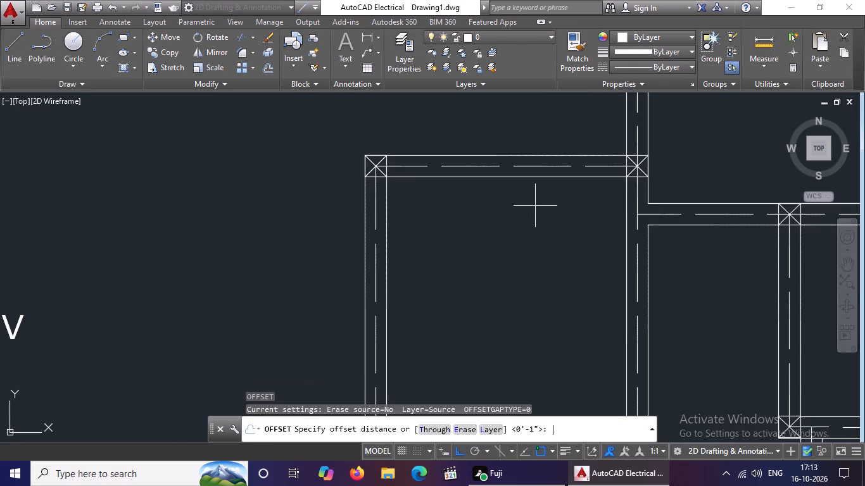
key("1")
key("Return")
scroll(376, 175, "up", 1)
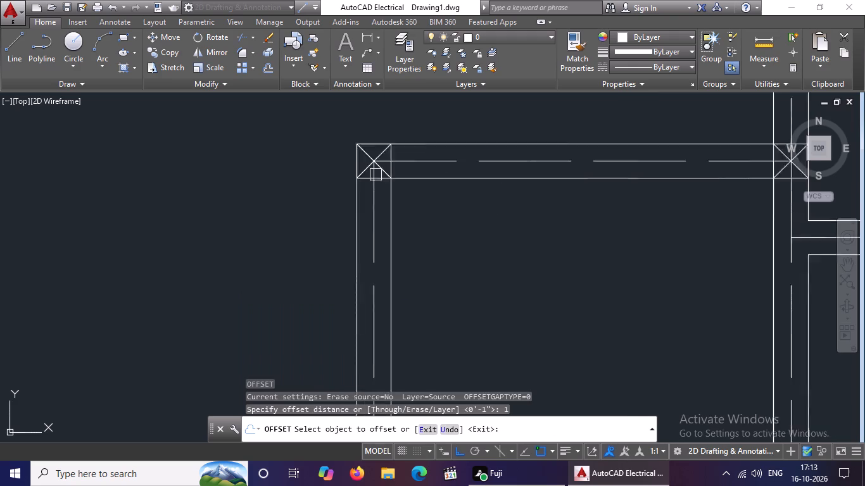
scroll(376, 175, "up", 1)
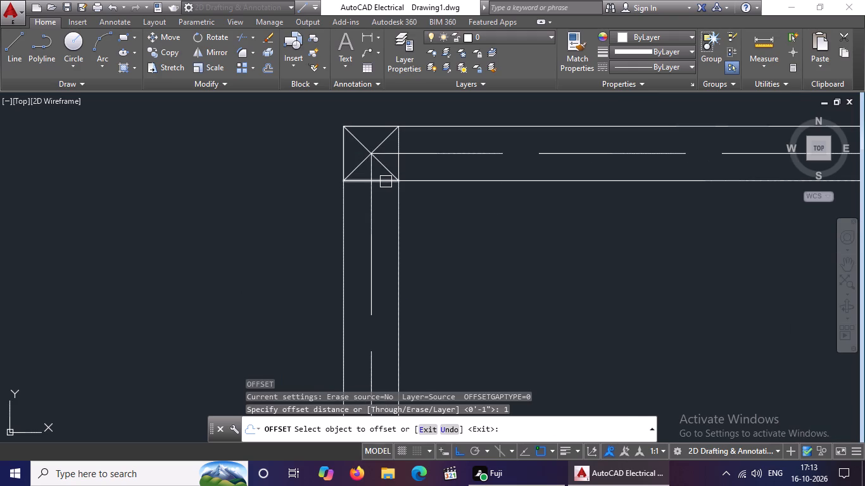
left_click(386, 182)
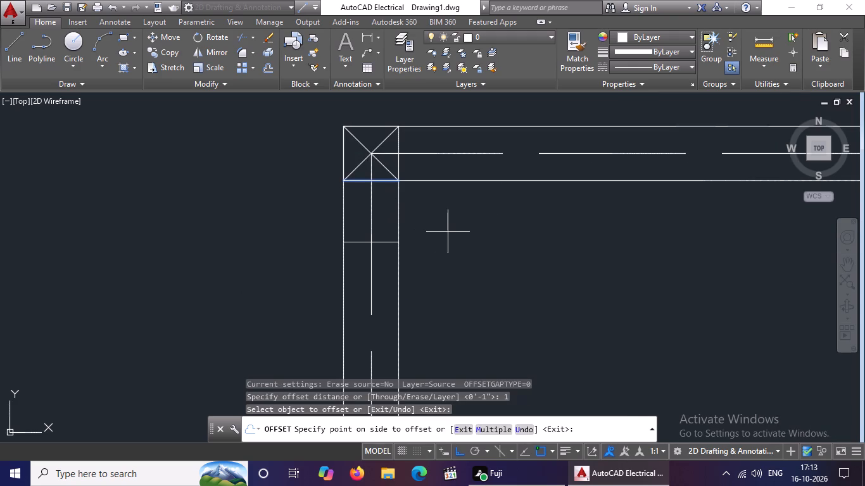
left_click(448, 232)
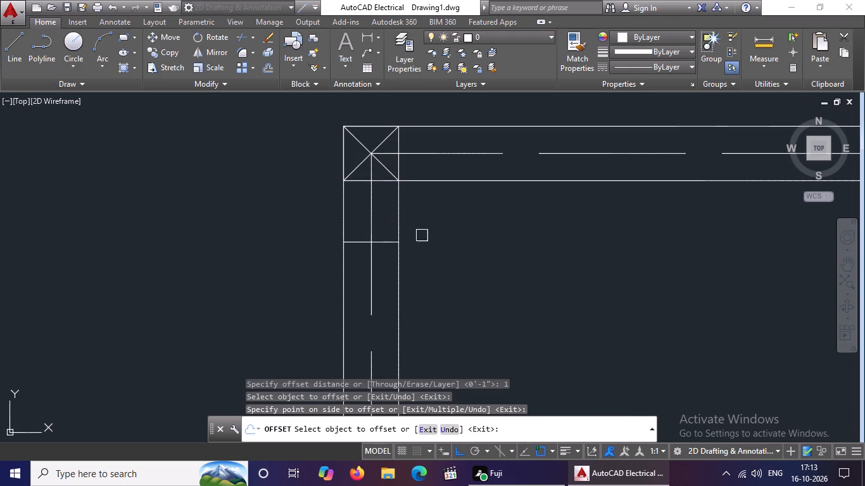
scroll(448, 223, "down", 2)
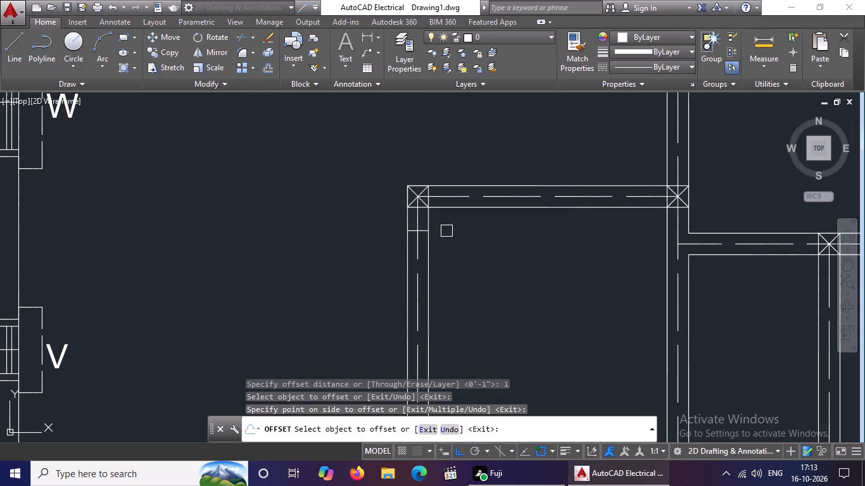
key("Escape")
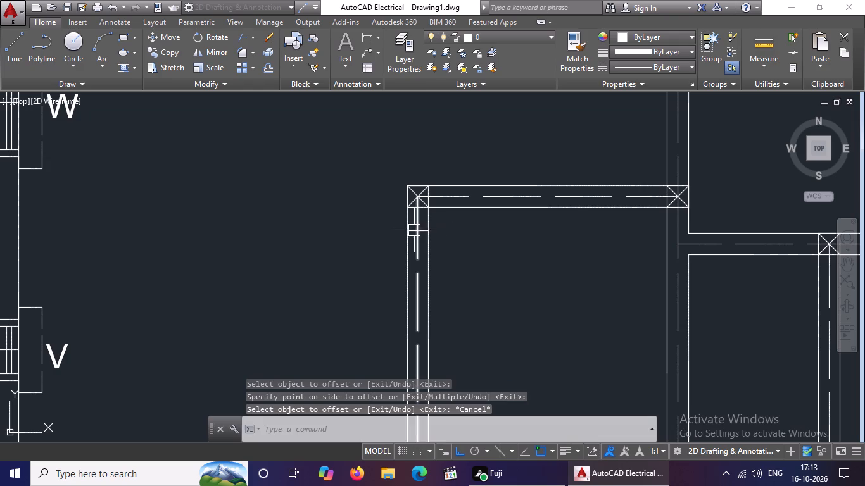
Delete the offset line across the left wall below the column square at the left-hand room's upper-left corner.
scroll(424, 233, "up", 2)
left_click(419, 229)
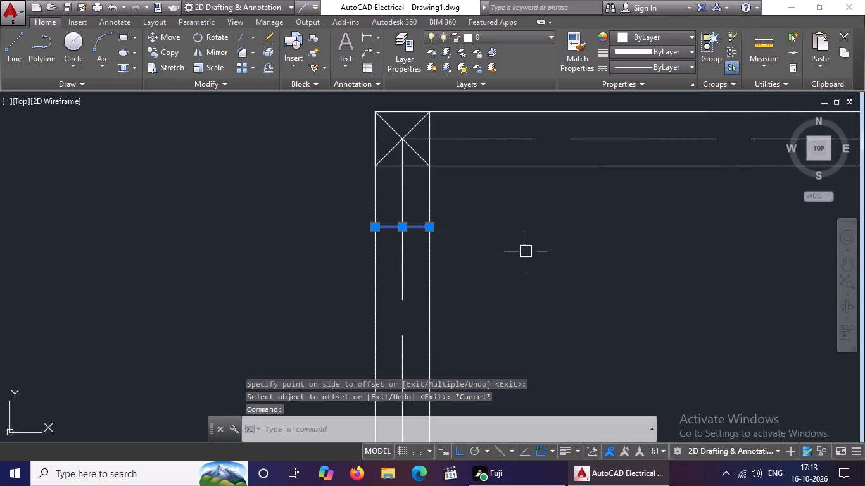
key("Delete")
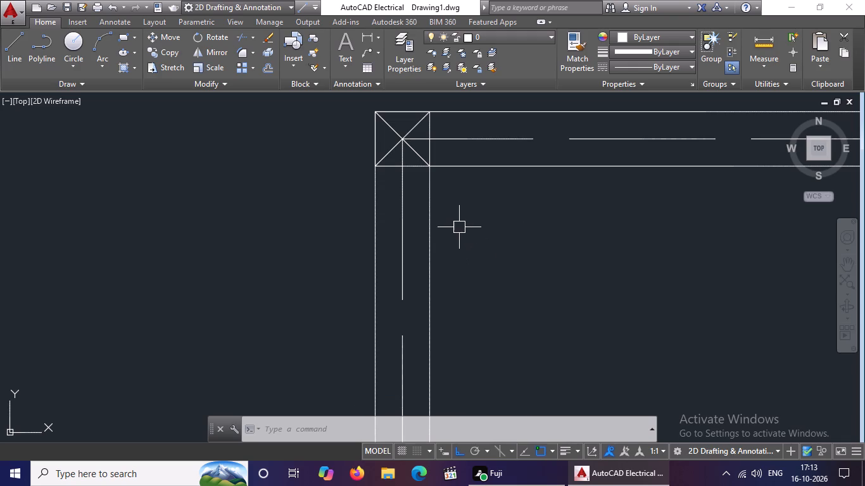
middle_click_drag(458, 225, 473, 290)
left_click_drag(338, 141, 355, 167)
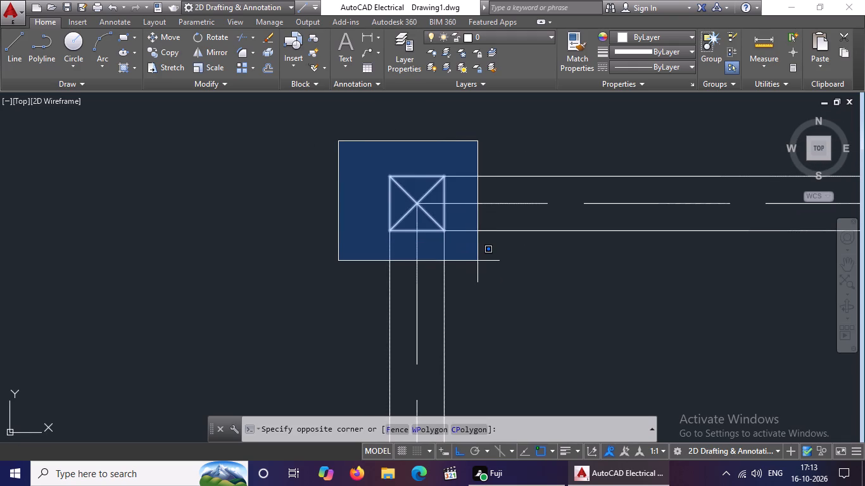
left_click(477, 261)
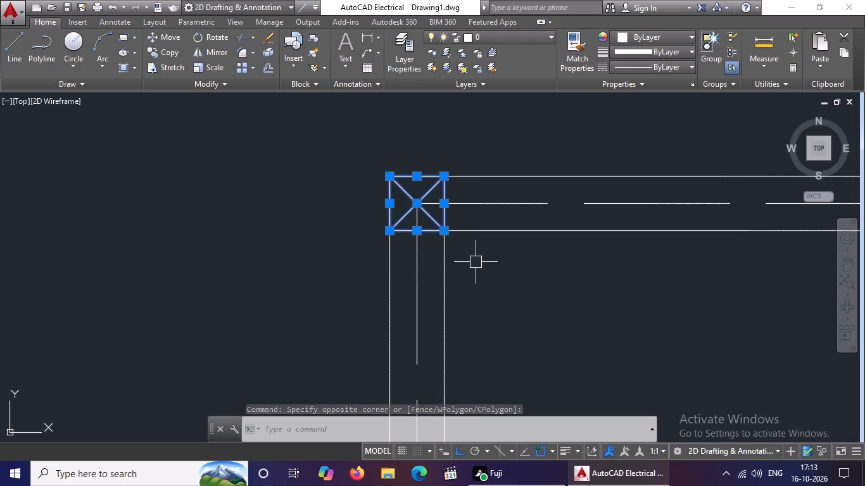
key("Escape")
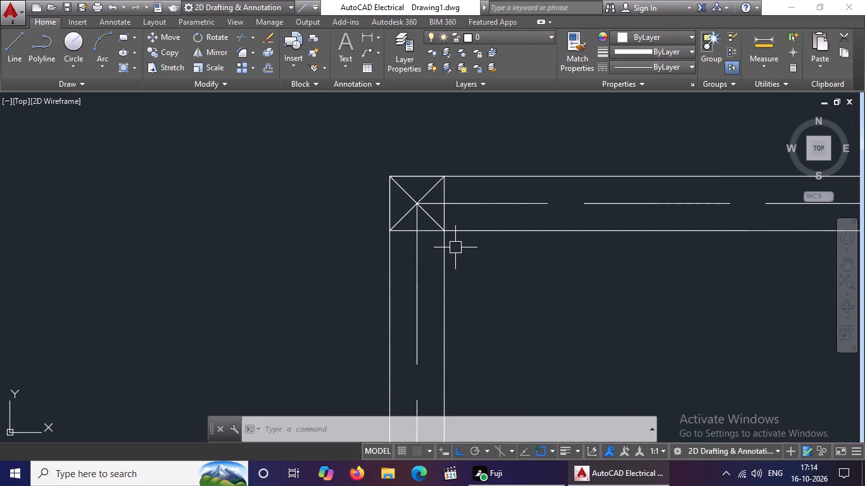
Offset all four edges of the column square at the left-hand room's upper-left corner 1" outward.
middle_click_drag(469, 247, 456, 250)
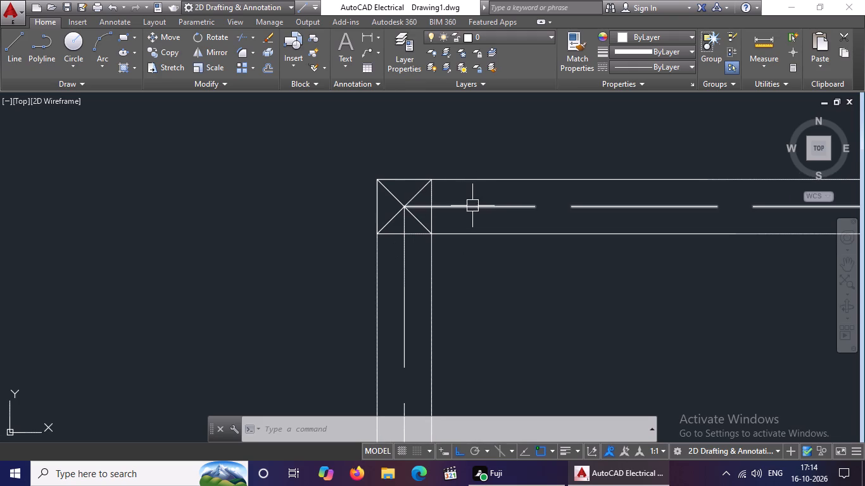
key("Escape")
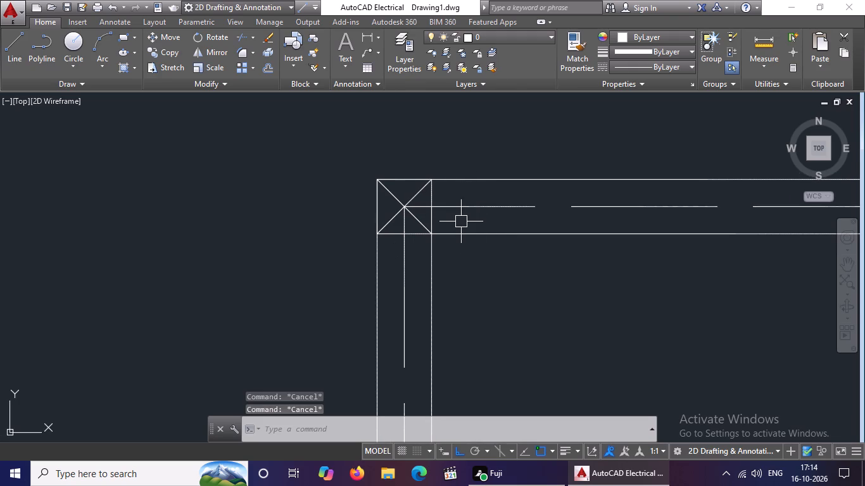
key("o")
key("Return")
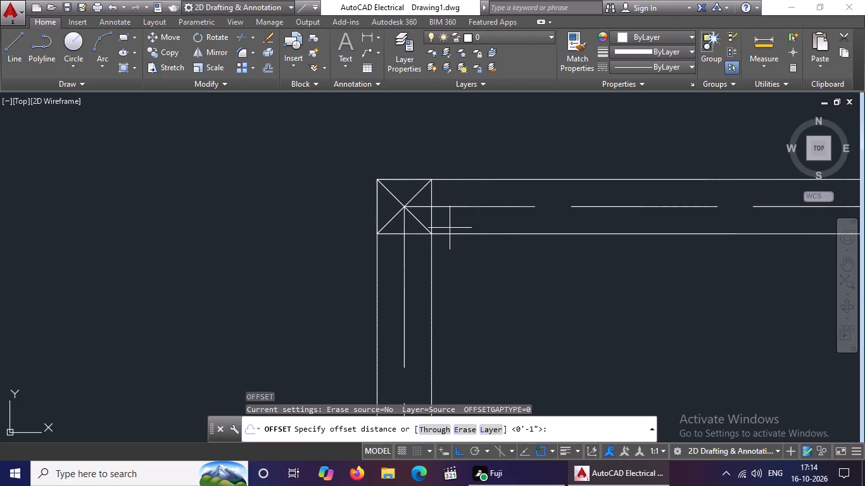
key("1")
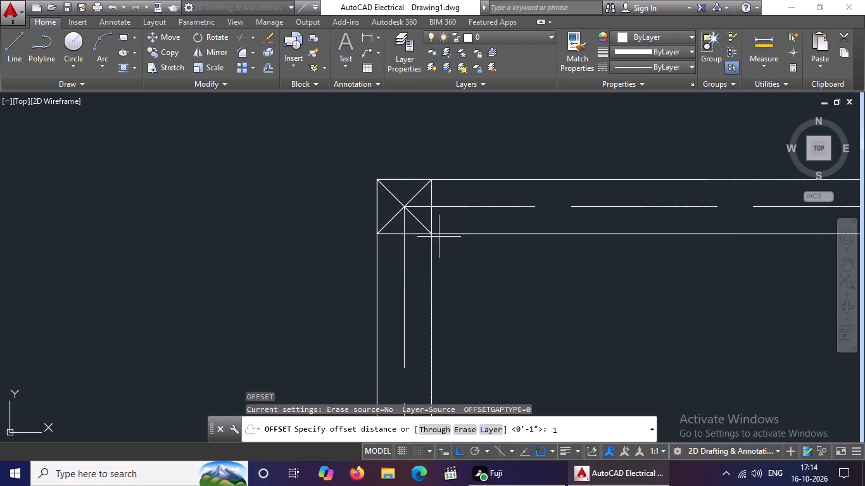
key("Return")
scroll(403, 239, "up", 1)
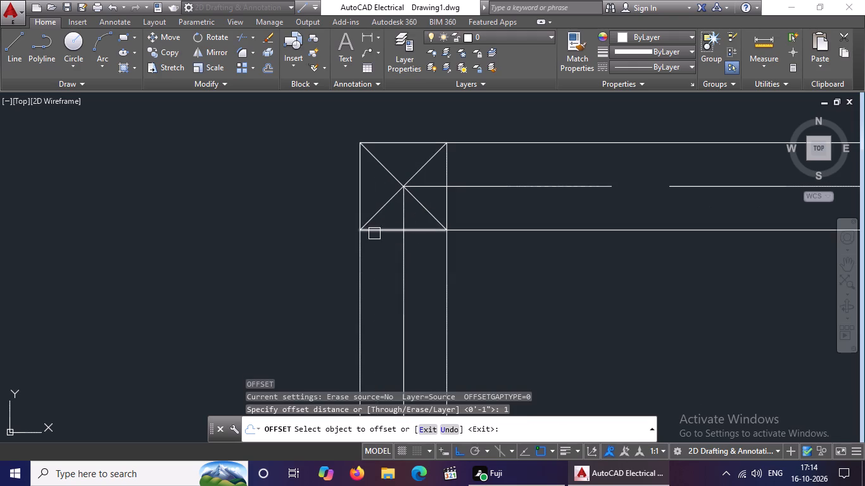
left_click_drag(379, 232, 379, 245)
left_click(379, 272)
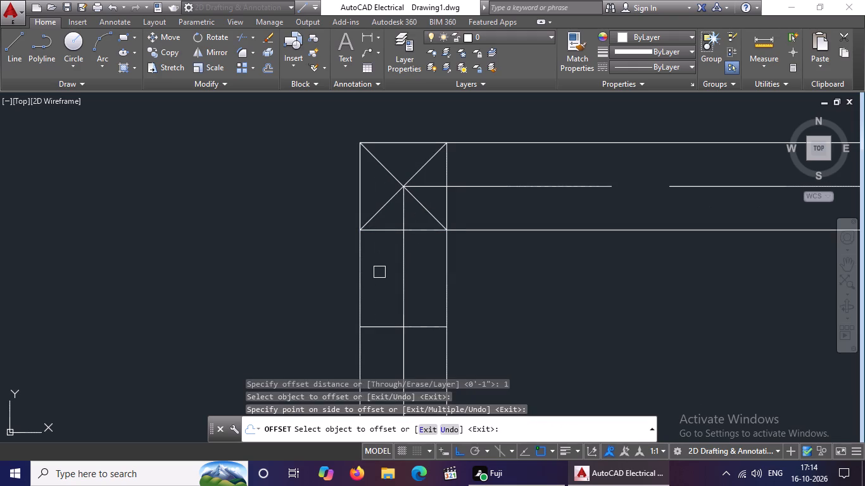
left_click(359, 201)
left_click(219, 213)
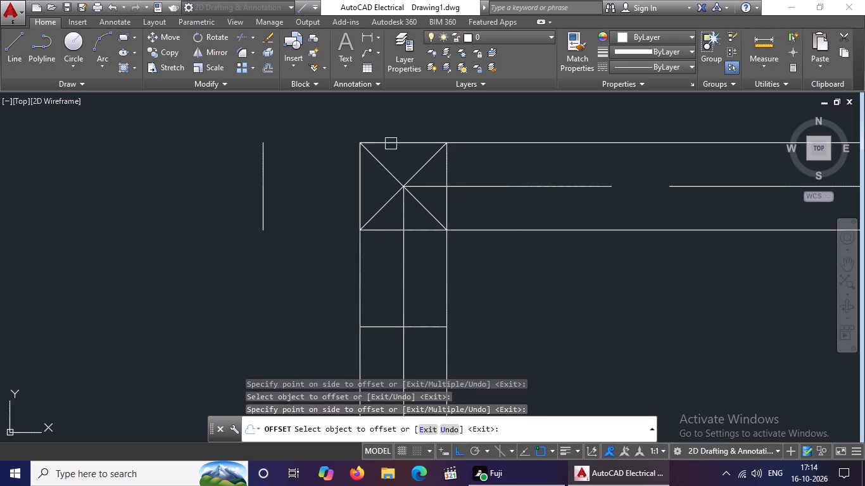
left_click_drag(410, 146, 410, 139)
left_click(407, 115)
scroll(419, 135, "down", 2)
scroll(434, 161, "up", 2)
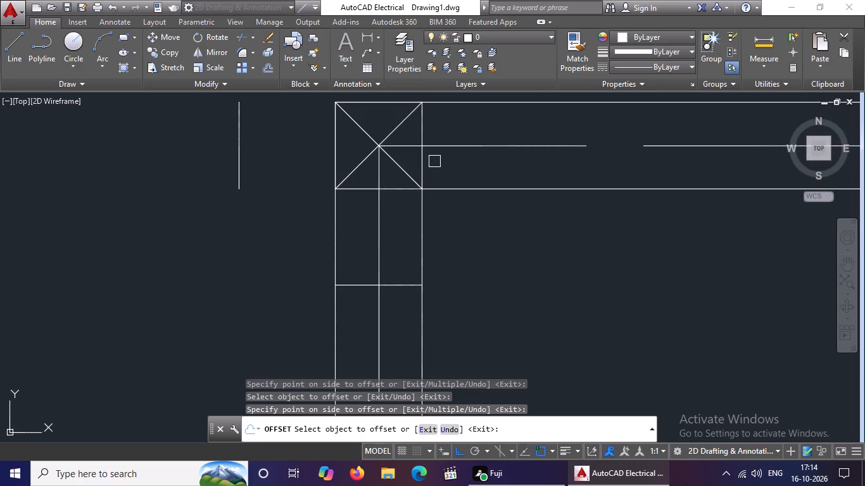
left_click_drag(424, 167, 462, 167)
left_click(479, 167)
scroll(479, 167, "down", 1)
middle_click_drag(479, 167, 479, 225)
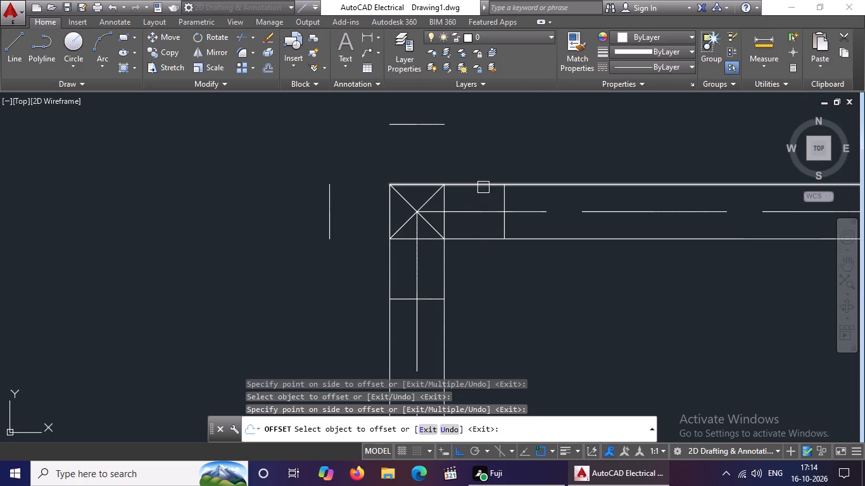
key("Escape")
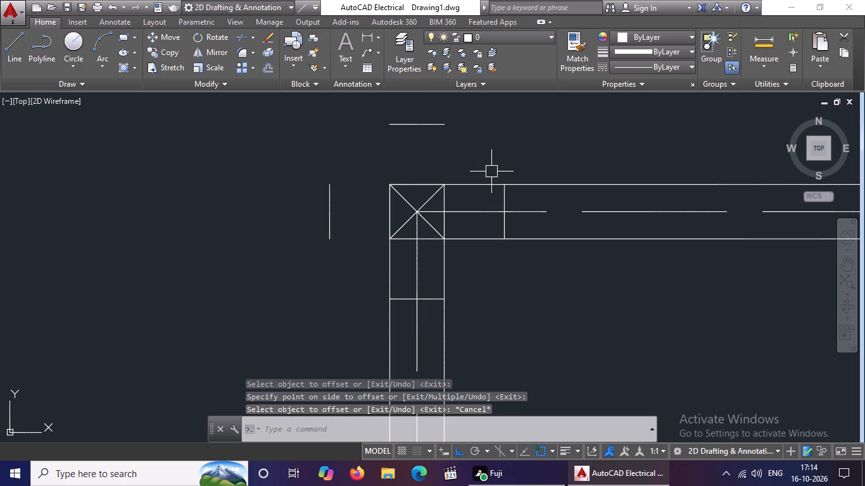
Fillet the four offset lines around that column with radius 0 in multiple mode to form a closed outer square.
type("F M")
key("space")
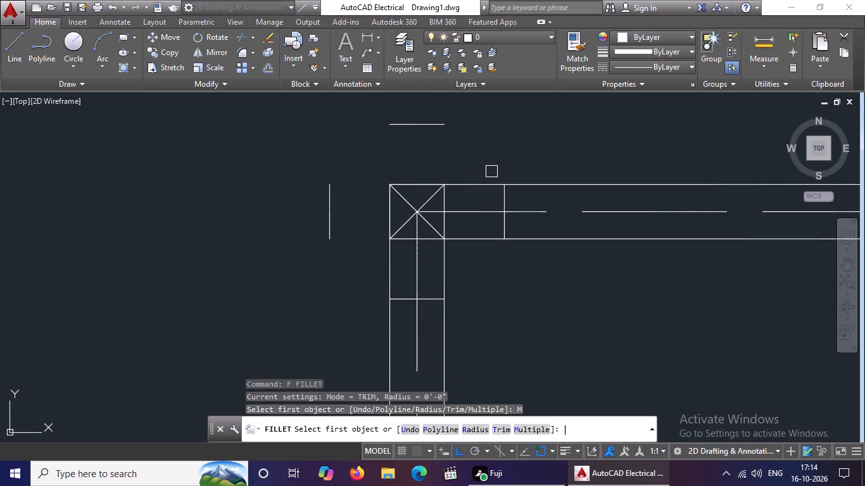
type("R")
key("space")
key("0")
key("space")
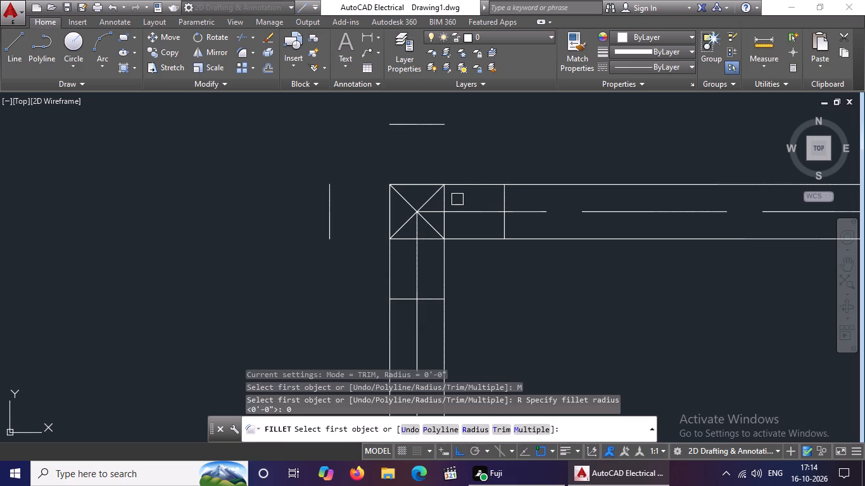
left_click(329, 189)
left_click(397, 121)
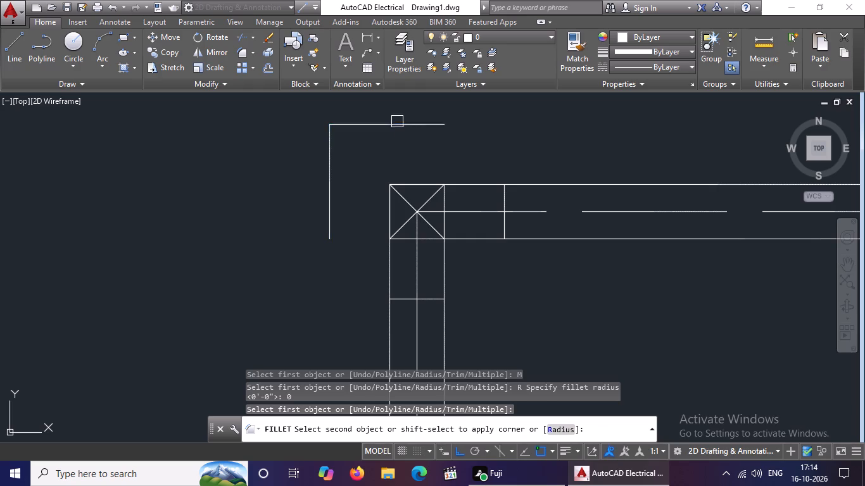
left_click_drag(439, 126, 455, 131)
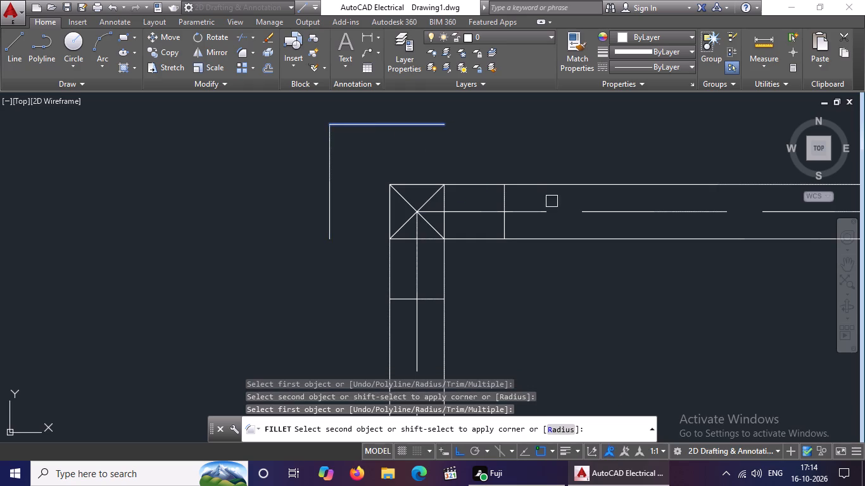
left_click(505, 202)
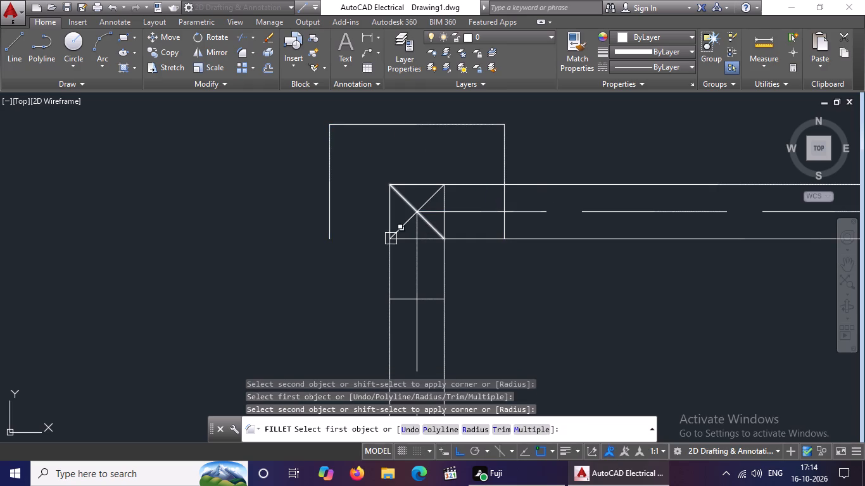
left_click(327, 225)
left_click(434, 300)
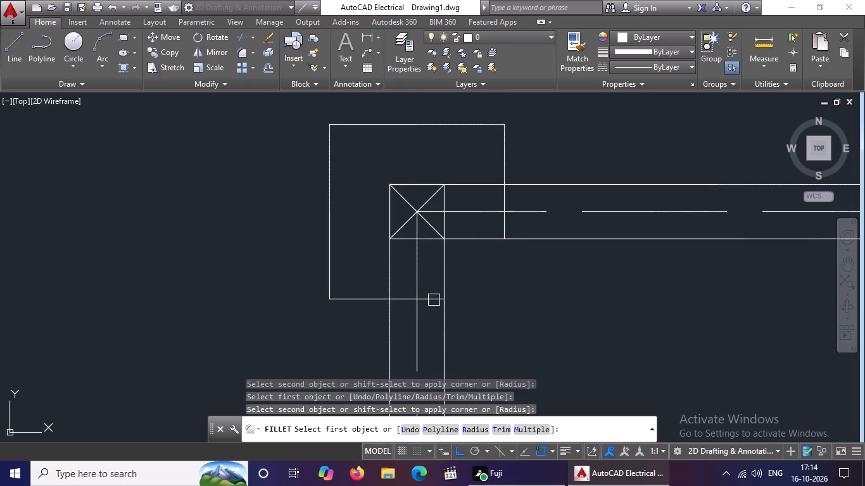
left_click(434, 300)
left_click(508, 234)
scroll(522, 281, "down", 4)
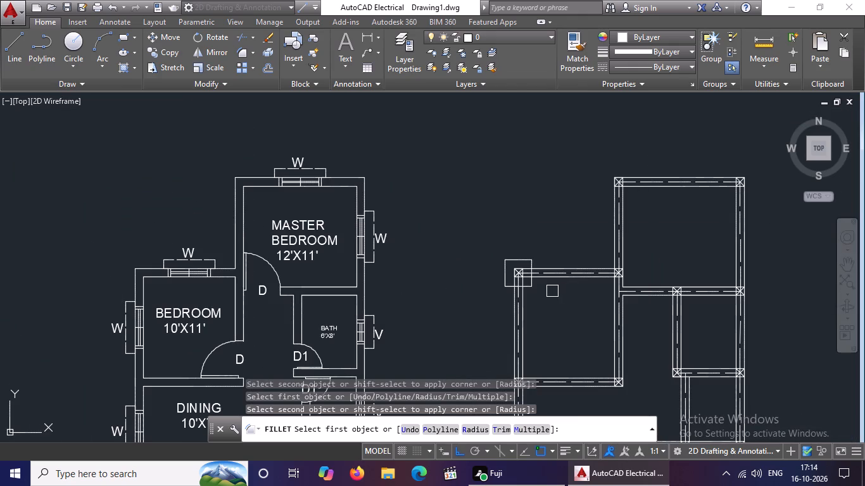
scroll(552, 291, "down", 1)
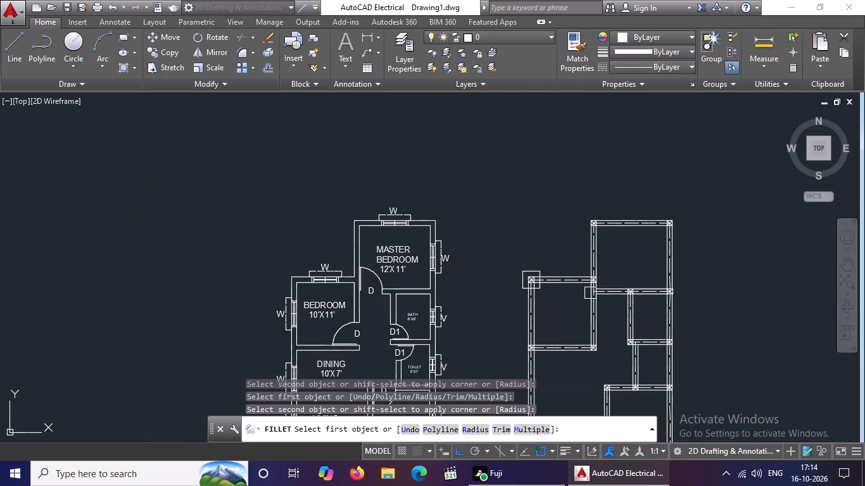
middle_click_drag(568, 298, 499, 298)
scroll(461, 283, "up", 2)
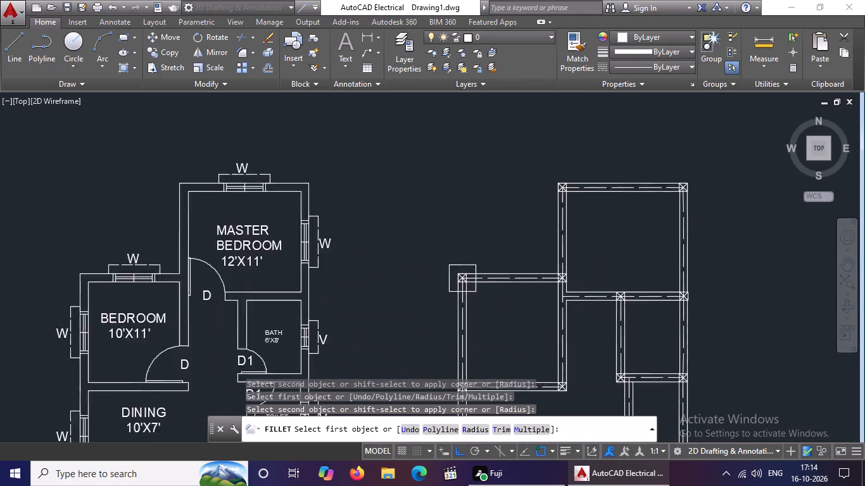
scroll(466, 280, "up", 2)
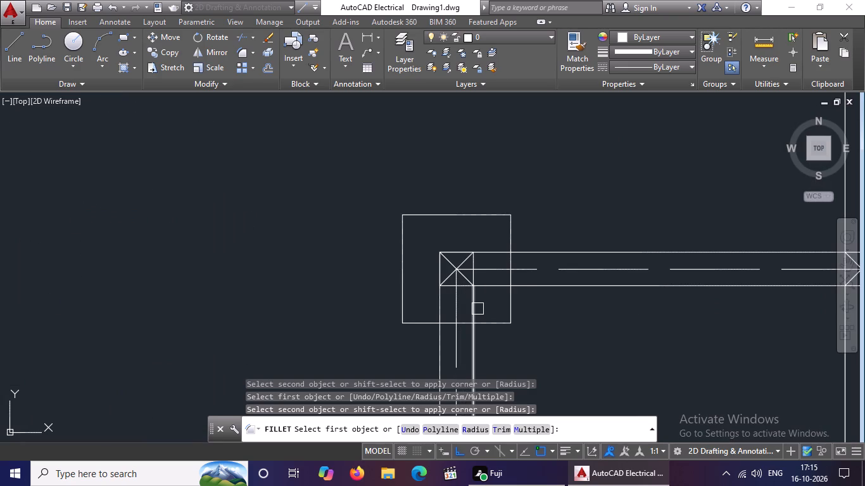
key("Escape")
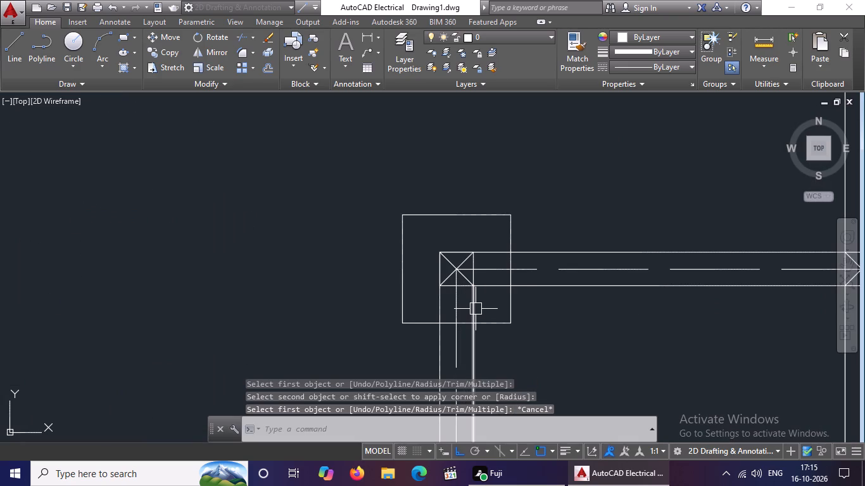
Offset all four edges of the same column square 0.5" outward, inside the outer square.
key("o")
key("Return")
type("0.")
key("5")
key("Return")
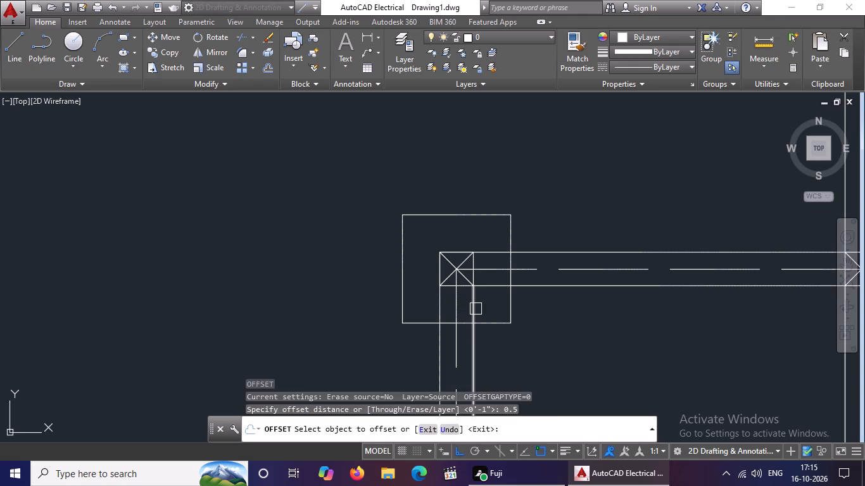
scroll(460, 297, "up", 3)
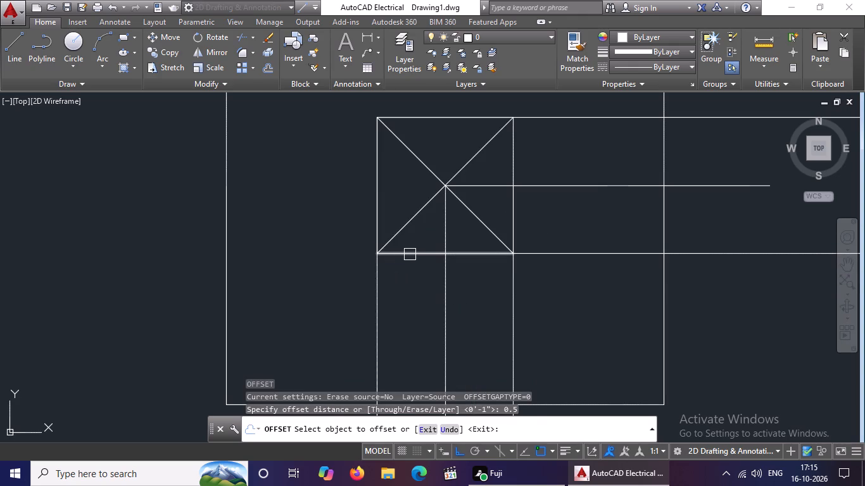
left_click(410, 254)
left_click(429, 305)
left_click(379, 219)
left_click(317, 230)
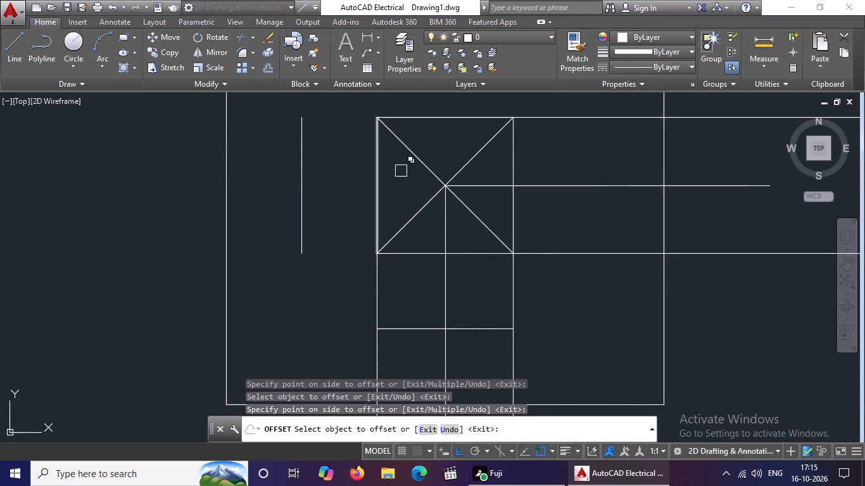
scroll(405, 163, "down", 2)
left_click(422, 145)
left_click(413, 113)
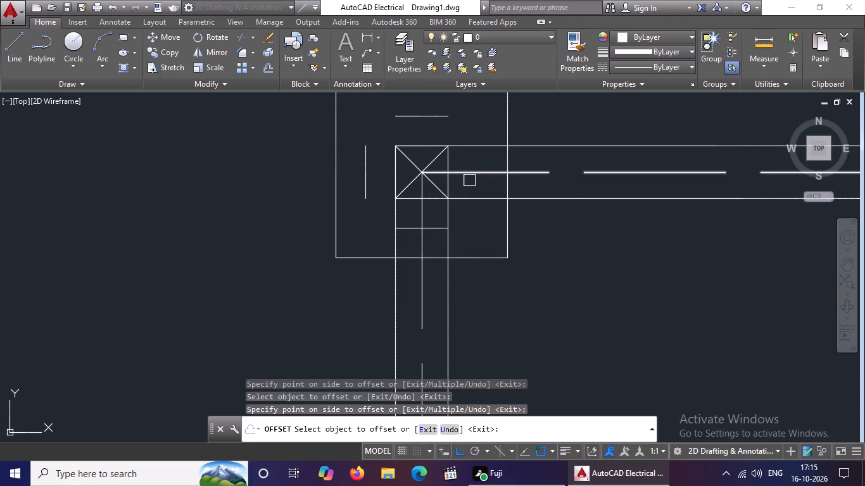
left_click_drag(450, 185, 479, 185)
left_click(507, 185)
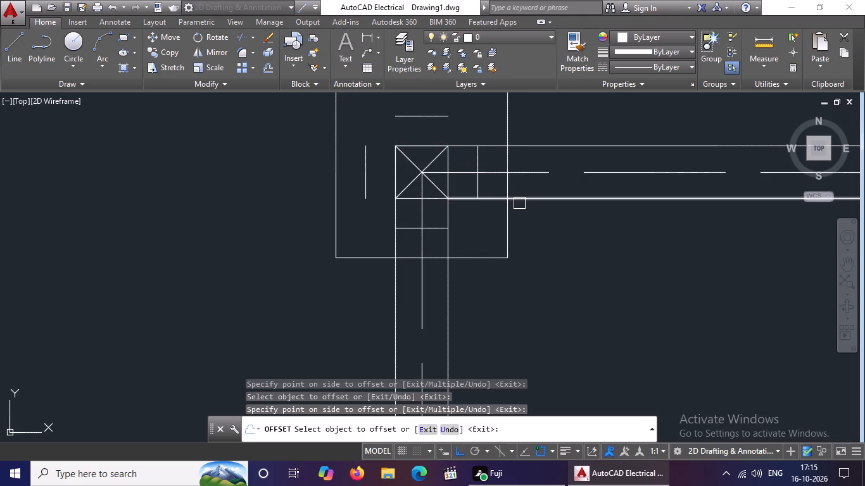
key("Escape")
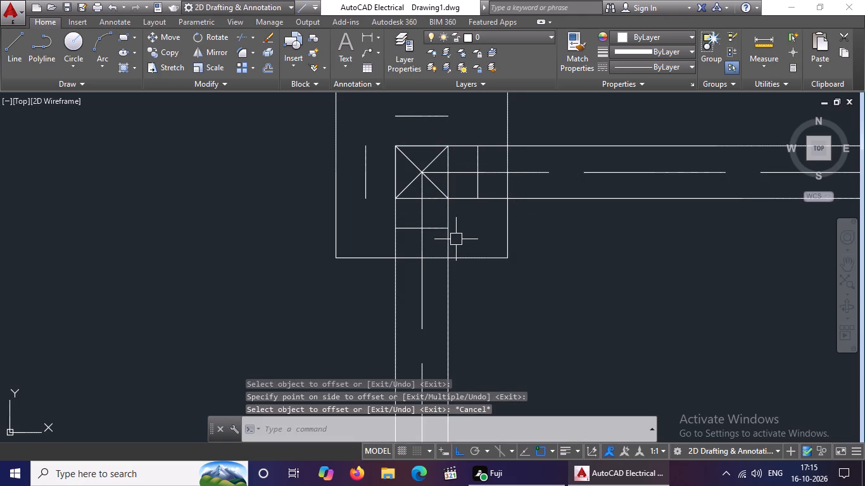
Fillet the four 0.5" offset lines with radius 0 in multiple mode to form a closed inner square around the column.
type("F M")
key("space")
type("R 0")
key("space")
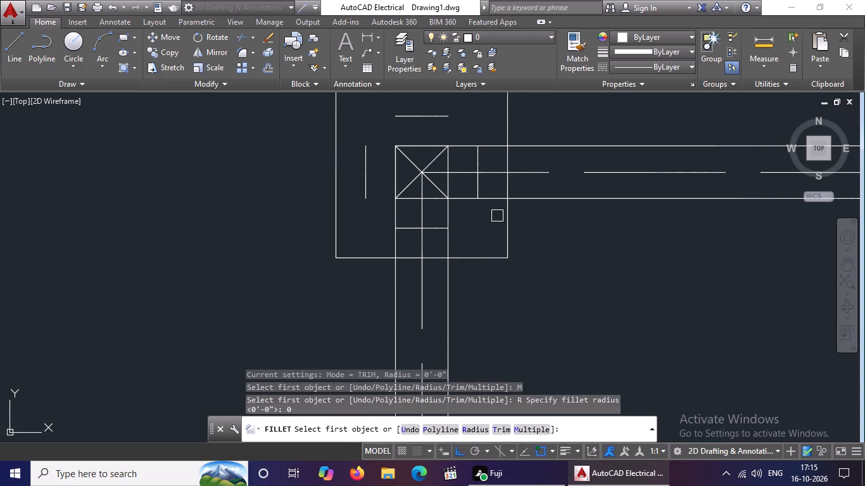
left_click(367, 156)
left_click(411, 115)
left_click(420, 113)
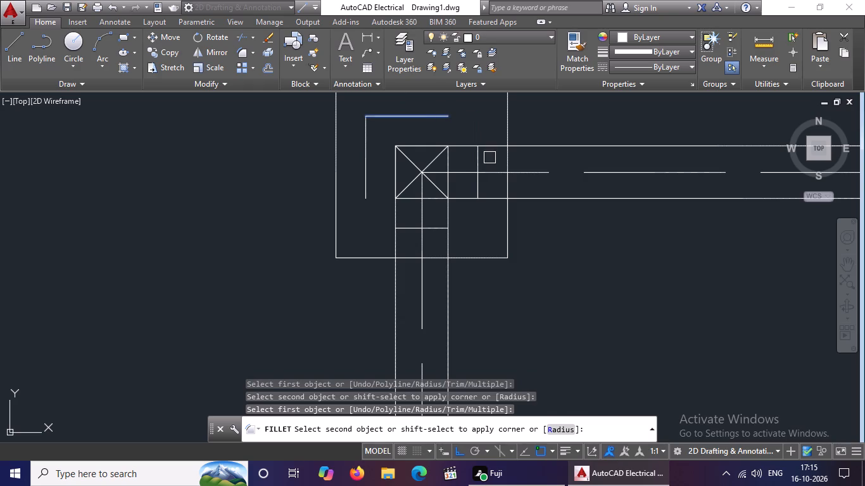
left_click(478, 160)
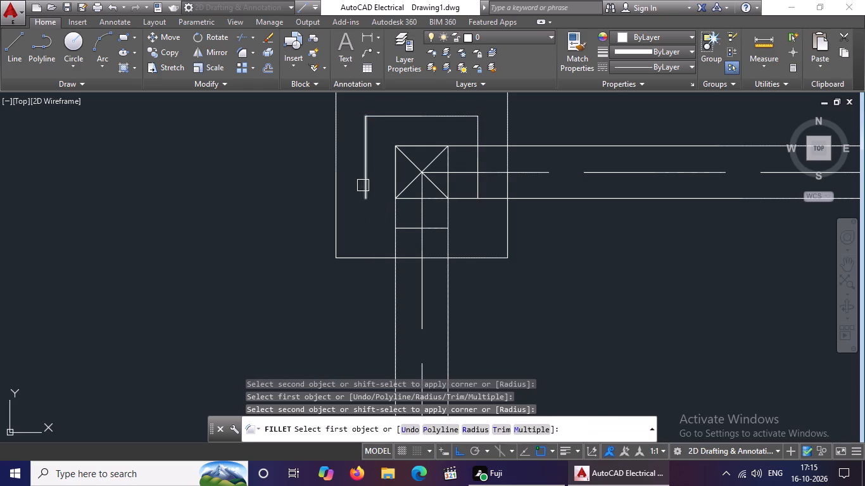
left_click(363, 184)
left_click(406, 228)
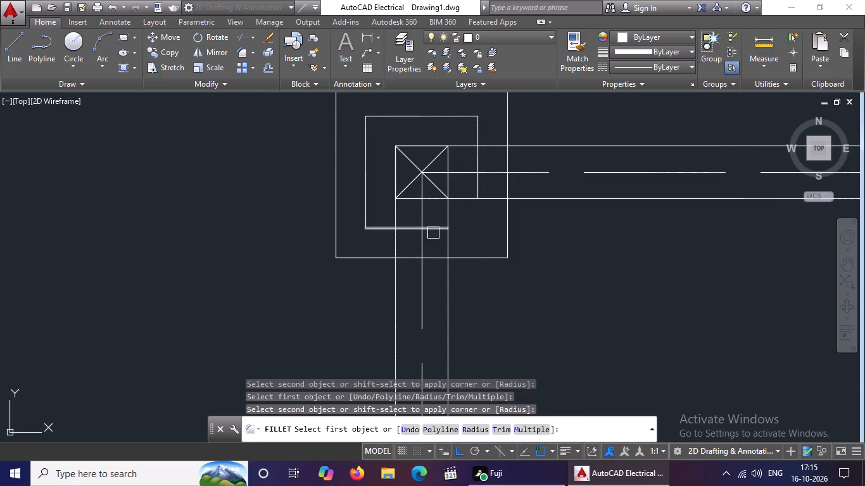
left_click(441, 230)
left_click(481, 188)
scroll(530, 271, "down", 1)
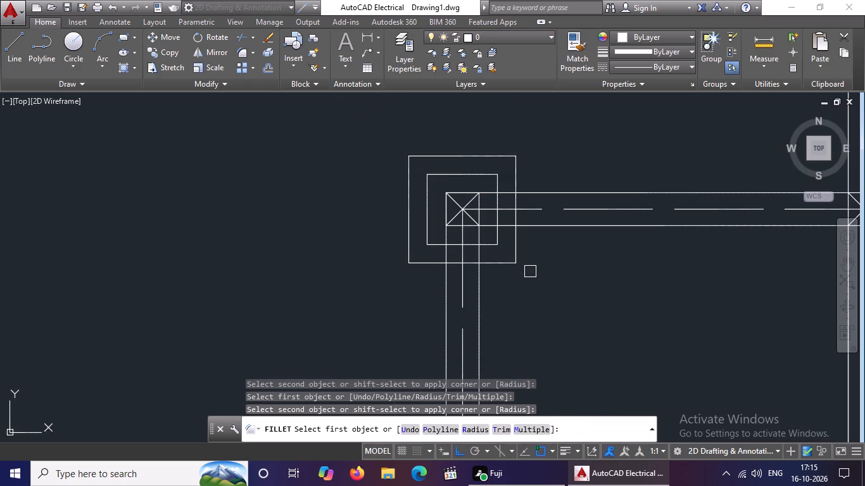
key("Escape")
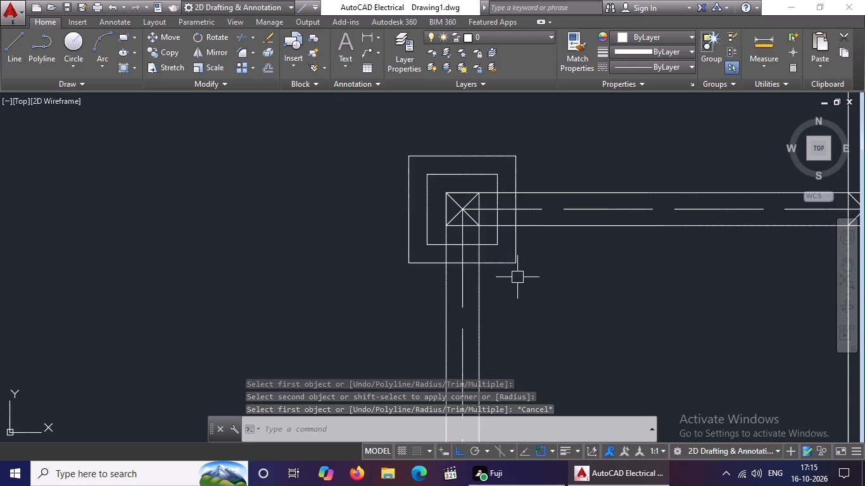
Extend the column's crossed diagonals outward to the corners of the inner 0.5" square at the left-hand room's upper-left corner.
key("Escape")
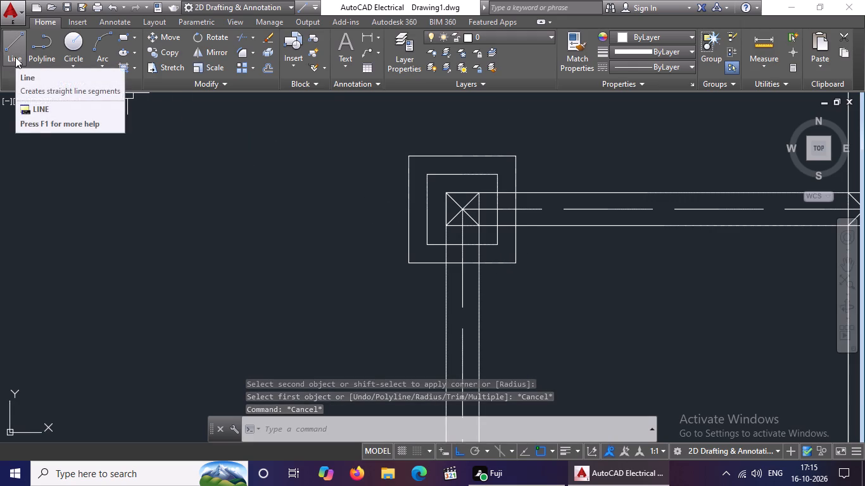
key("Escape")
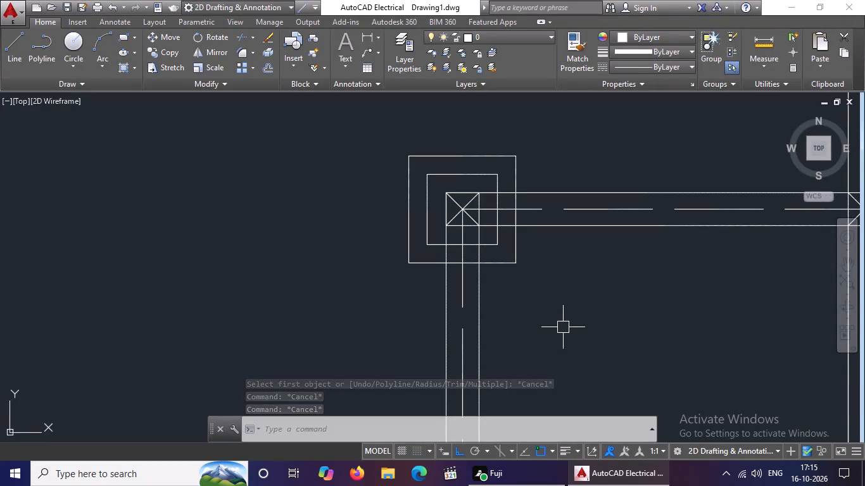
key("Escape")
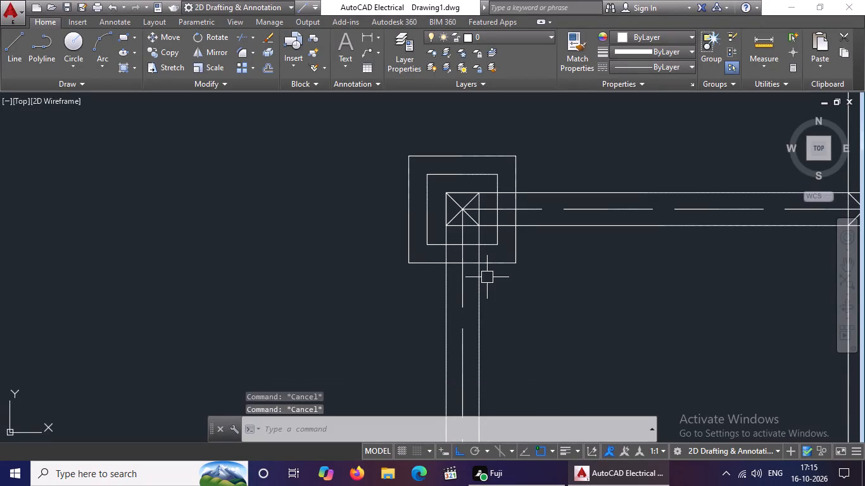
type("EX")
key("space")
key("space")
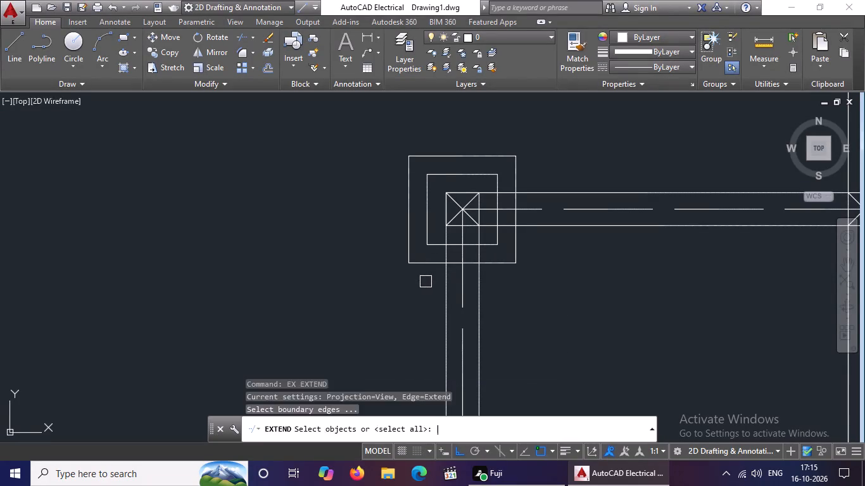
scroll(455, 201, "up", 1)
left_click(455, 201)
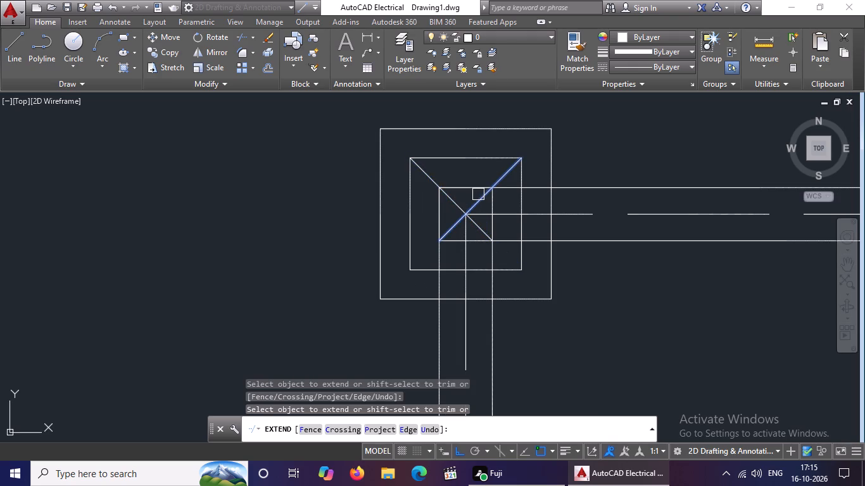
left_click(479, 196)
left_click(486, 234)
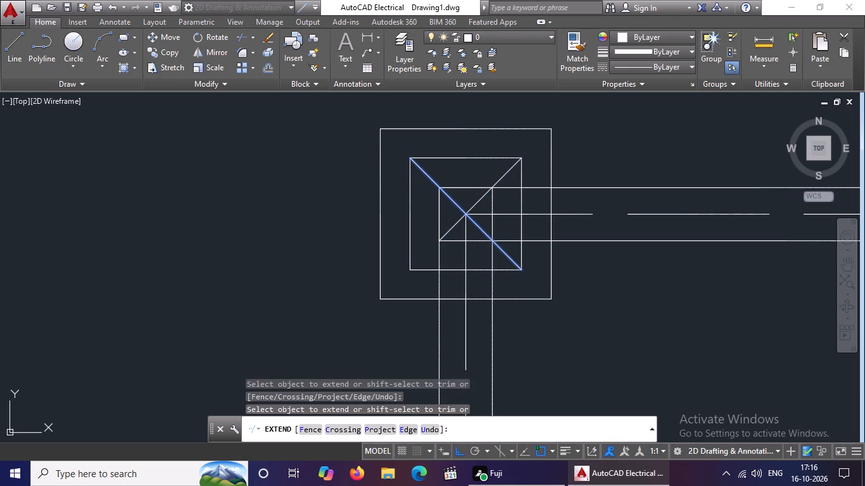
left_click(448, 229)
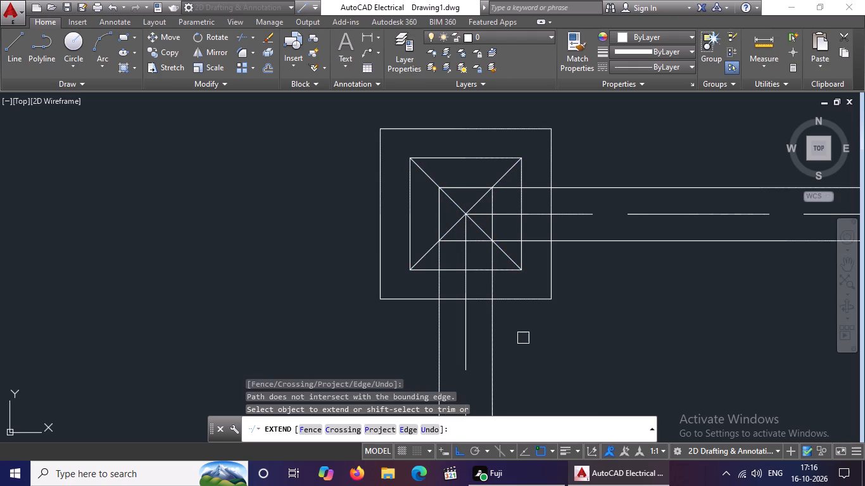
key("Escape")
Offset all four edges of the column square at the left-hand room's lower-left corner 0.5" outward.
scroll(526, 340, "down", 1)
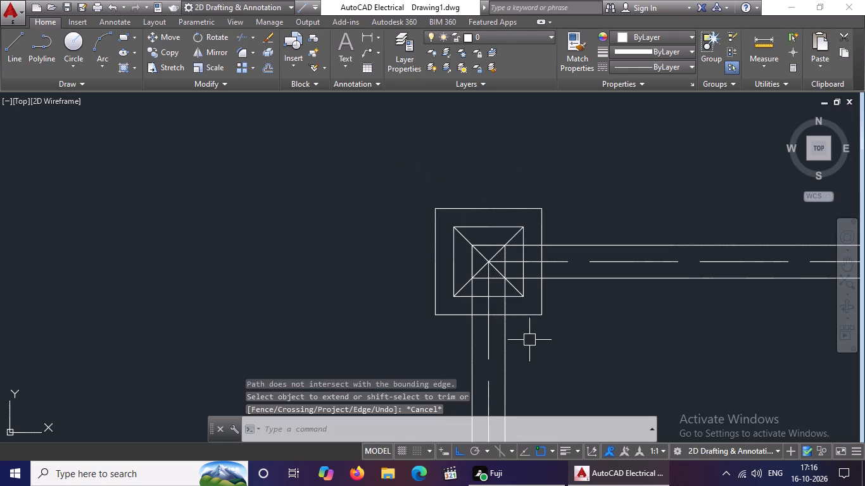
middle_click_drag(594, 329, 473, 308)
scroll(429, 308, "down", 2)
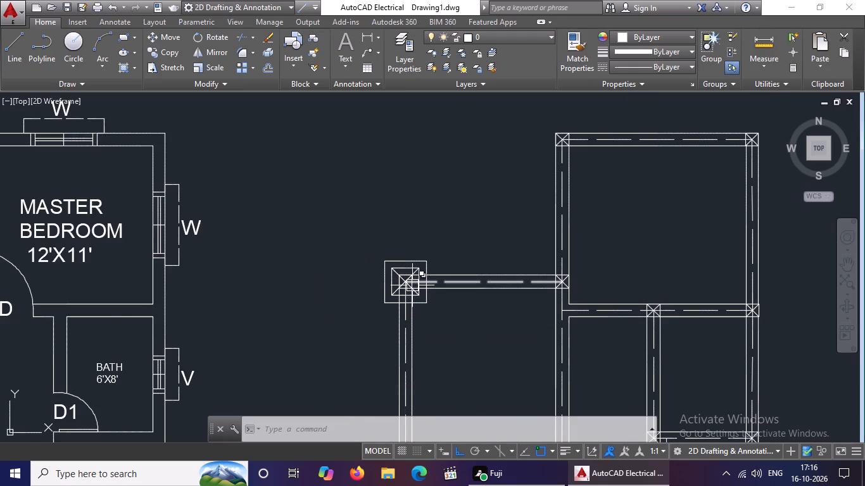
middle_click_drag(443, 328, 476, 276)
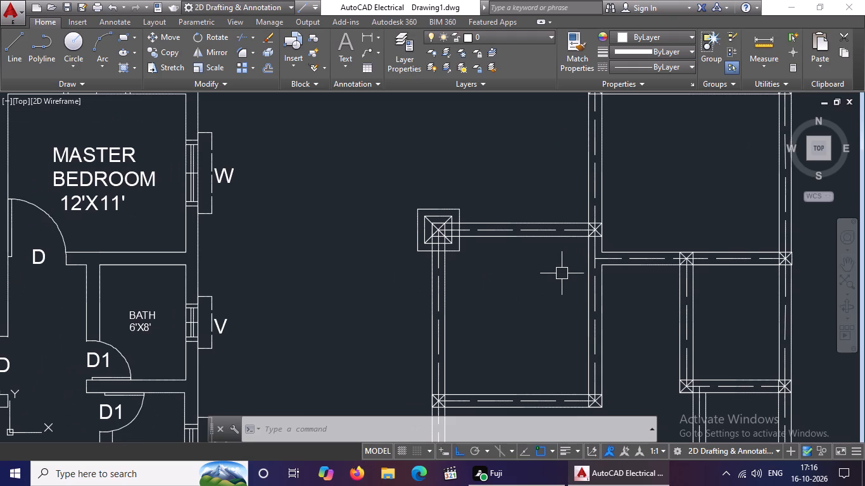
middle_click_drag(559, 277, 571, 219)
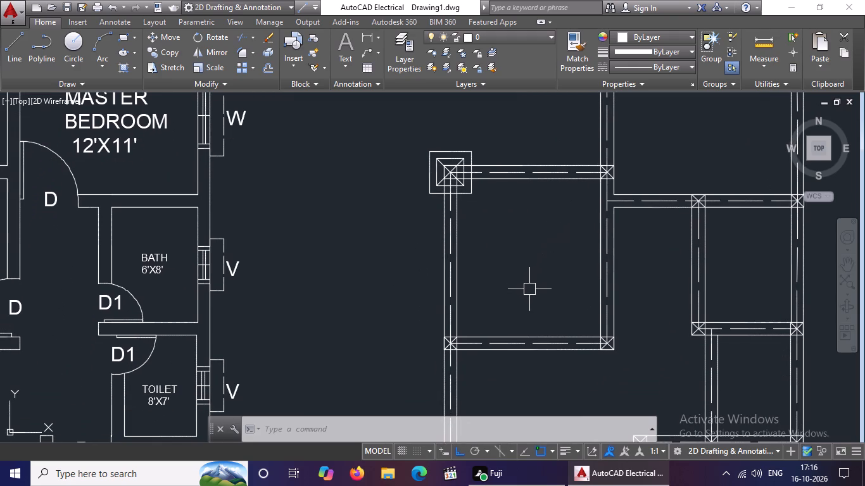
key("o")
key("Return")
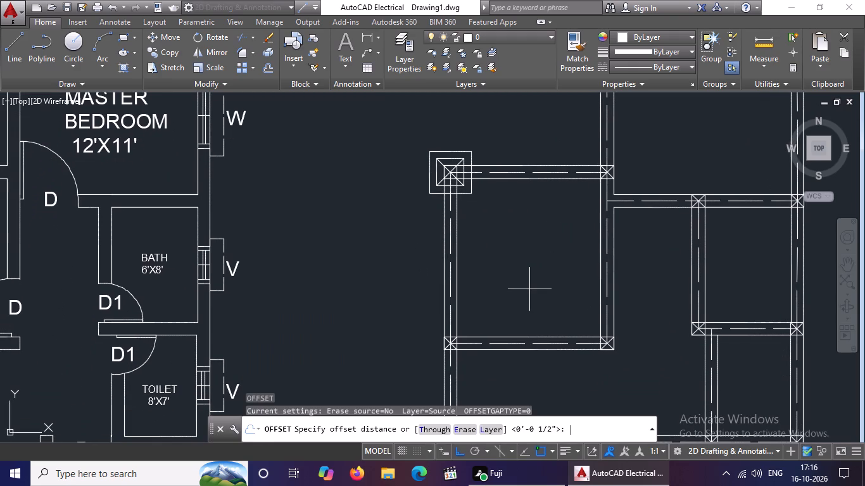
type("0.")
key("5")
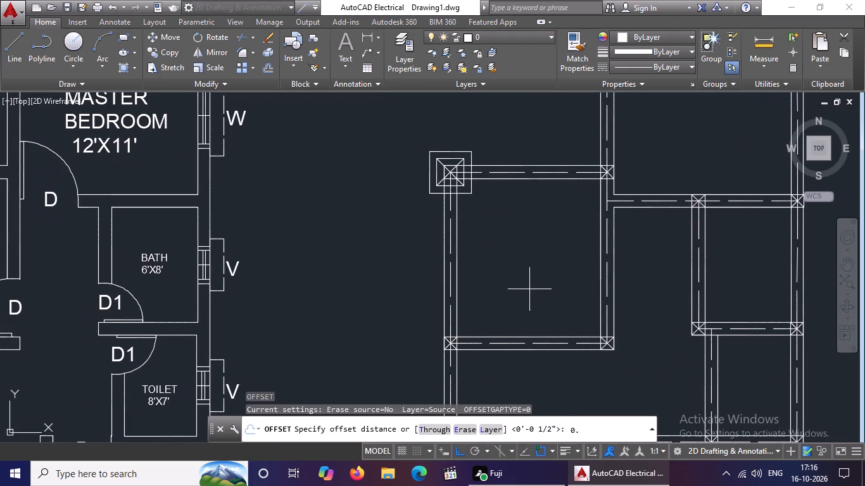
key("Return")
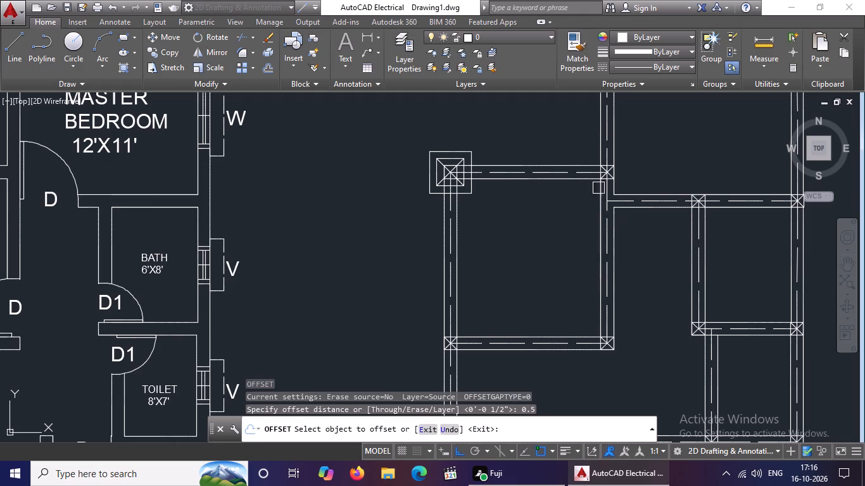
scroll(435, 351, "up", 2)
left_click_drag(453, 333, 440, 336)
left_click(358, 351)
left_click(465, 313)
left_click(456, 272)
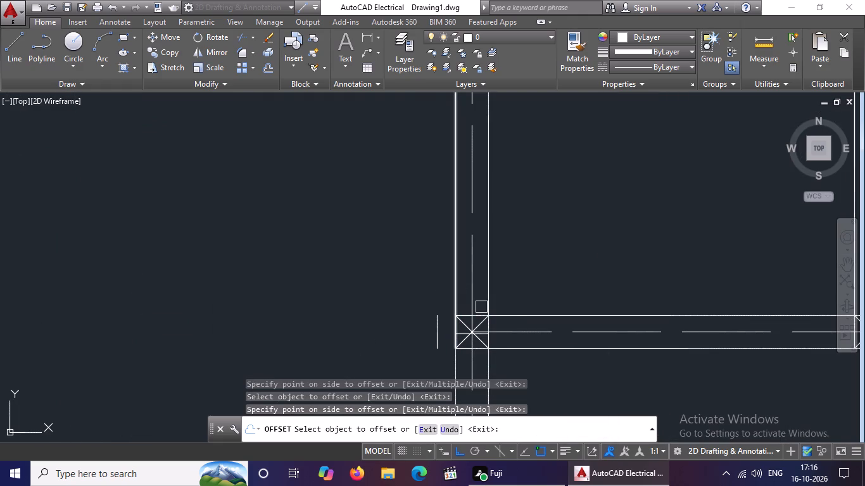
scroll(482, 316, "up", 2)
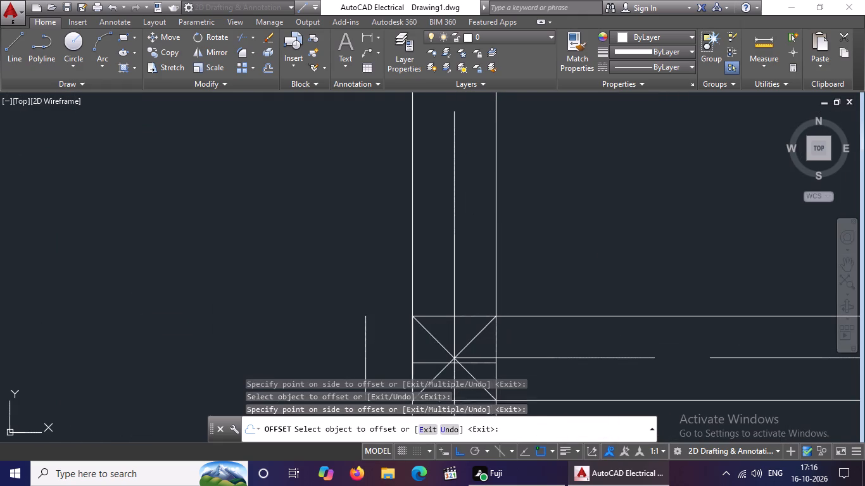
left_click(482, 316)
left_click(476, 251)
left_click_drag(496, 341, 514, 338)
left_click(569, 334)
scroll(586, 325, "down", 3)
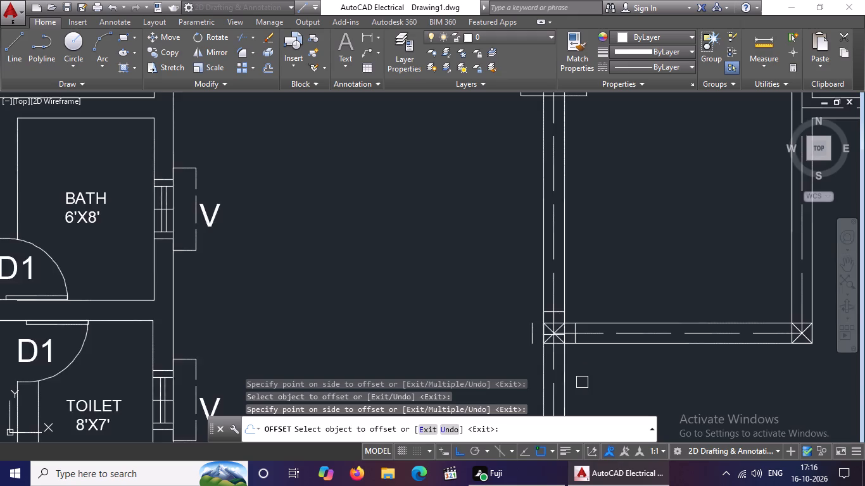
scroll(582, 382, "up", 3)
left_click(478, 232)
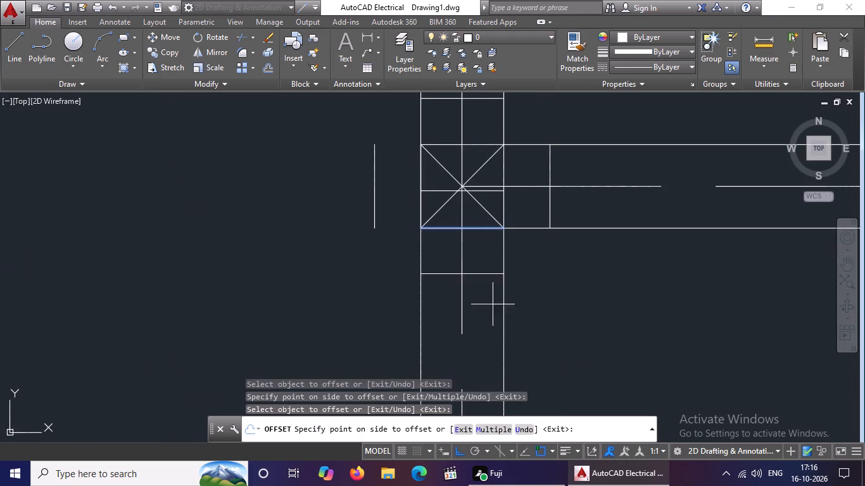
left_click(493, 305)
key("Escape")
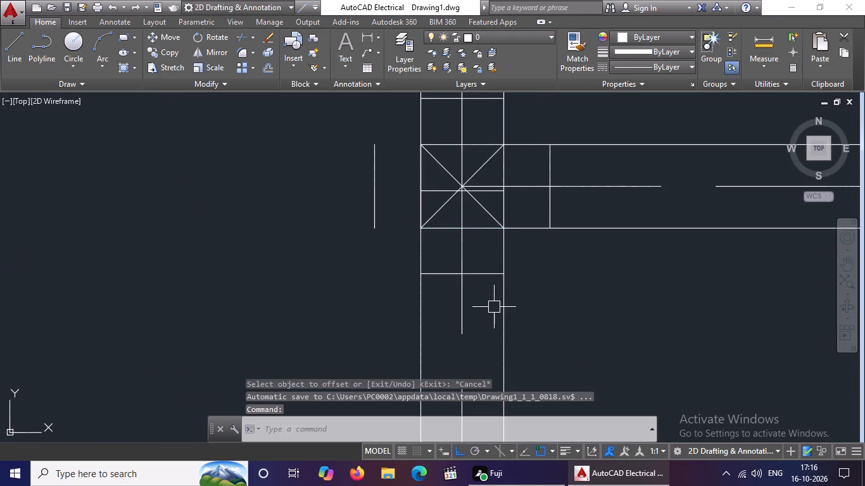
Fillet the four offset lines around the lower-left column with radius 0 in multiple mode to form a closed square.
type("F")
key("space")
type("M R 0")
key("space")
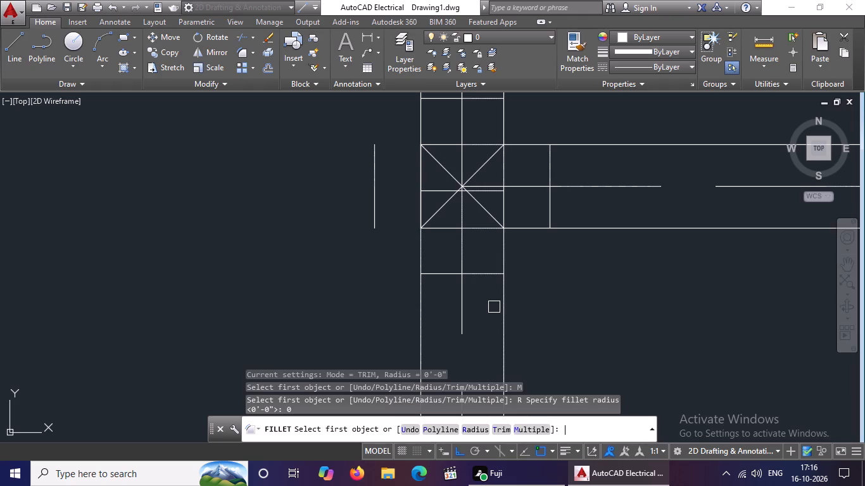
left_click(370, 199)
left_click(443, 274)
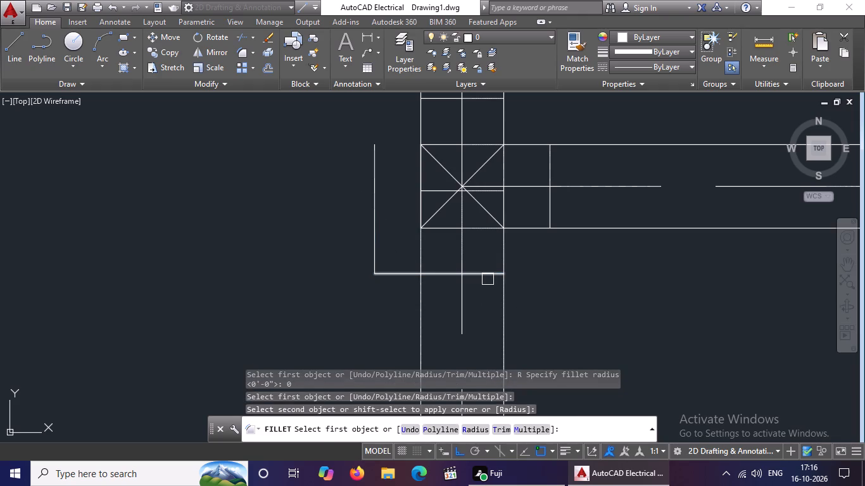
left_click(488, 277)
left_click(548, 215)
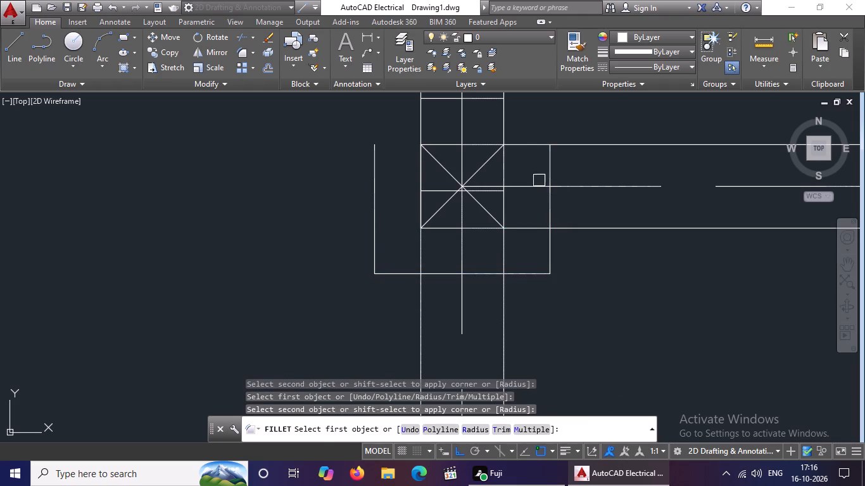
scroll(416, 149, "down", 2)
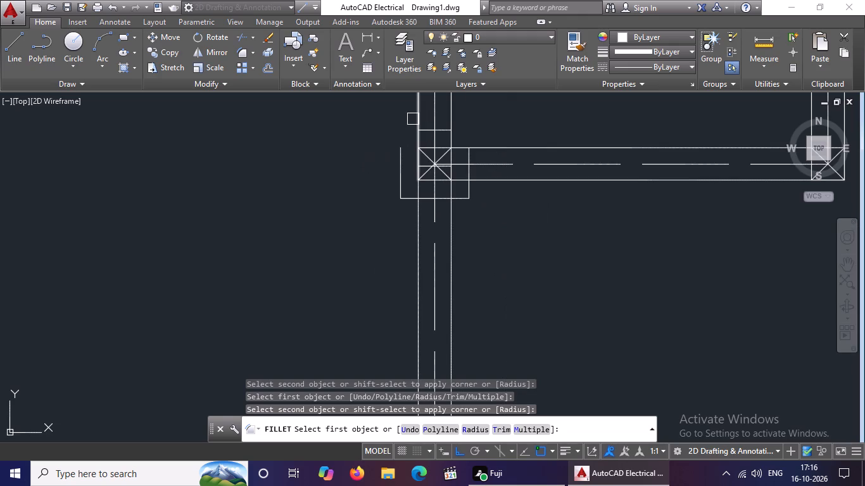
middle_click_drag(403, 147, 400, 185)
left_click(395, 191)
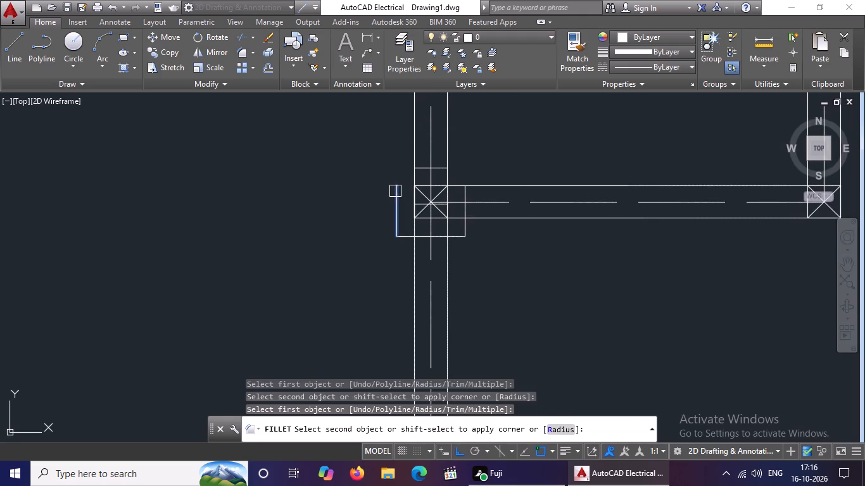
scroll(429, 173, "up", 2)
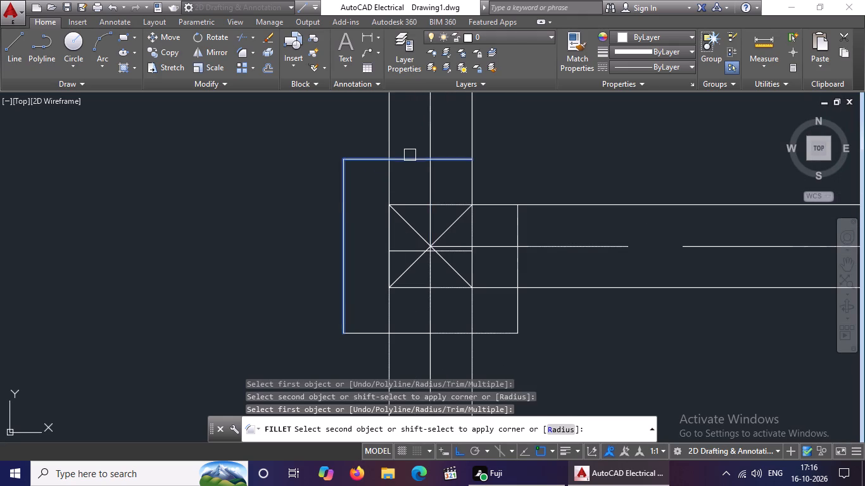
left_click(411, 157)
left_click(460, 158)
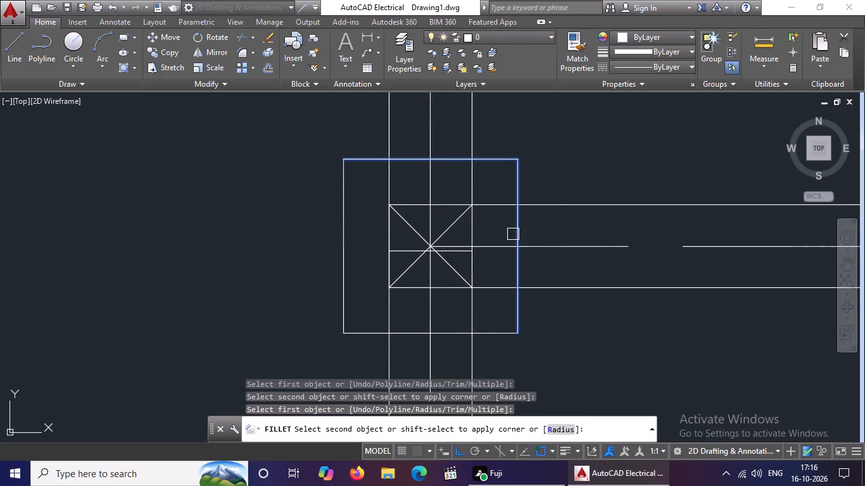
left_click(513, 234)
key("Escape")
Offset all four edges of the column square at the left-hand room's lower-right corner 0.5" outward.
scroll(534, 220, "down", 5)
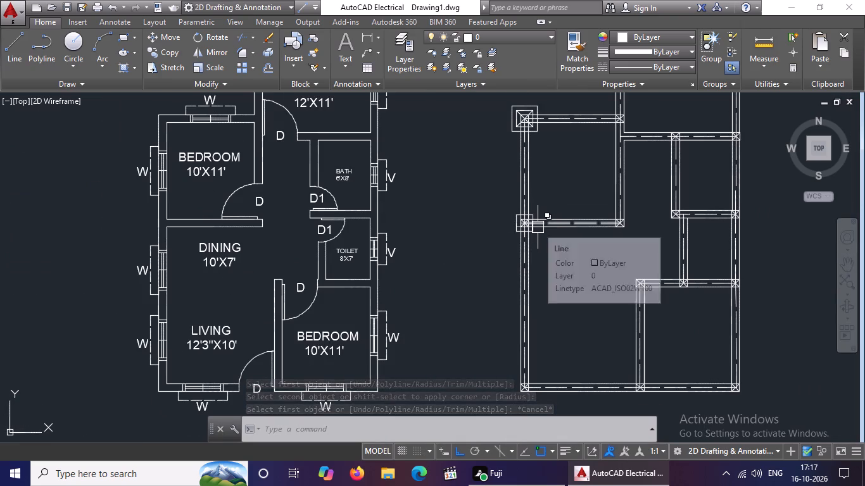
middle_click_drag(538, 233, 518, 282)
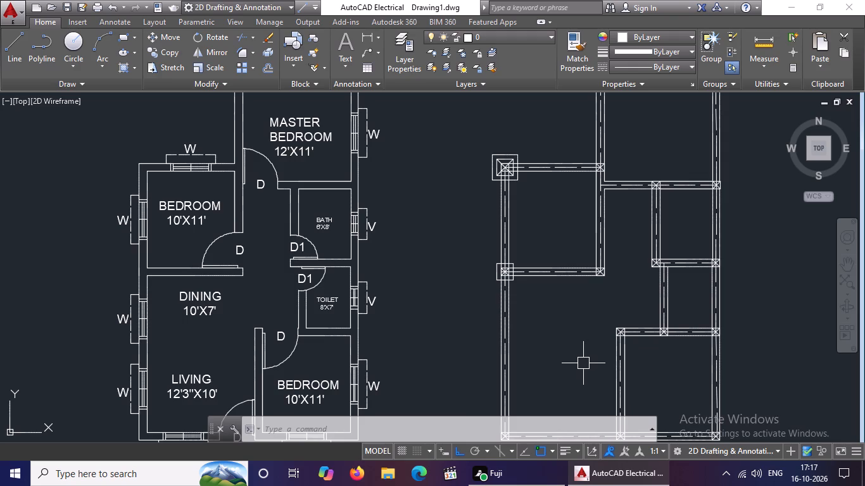
scroll(574, 339, "up", 1)
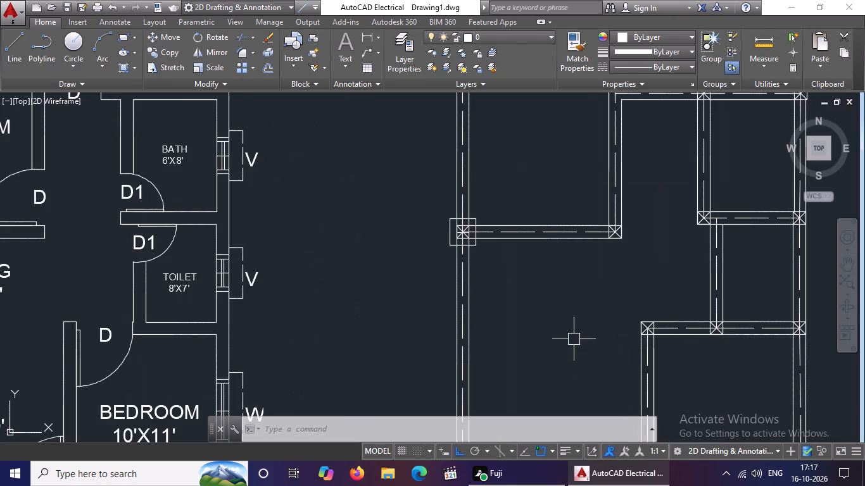
scroll(581, 275, "down", 1)
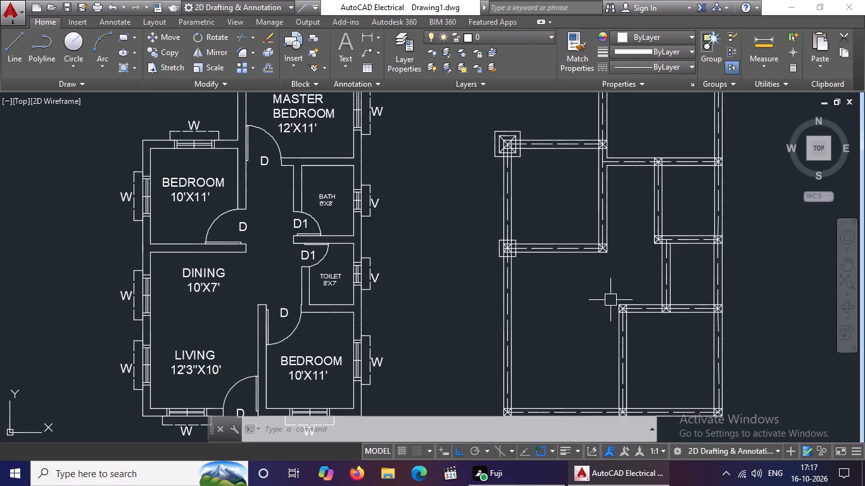
key("Escape")
key("o")
key("Return")
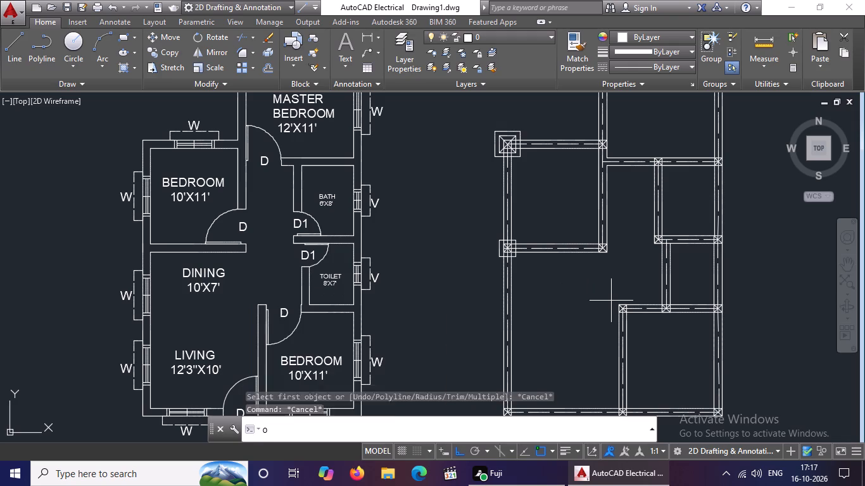
type("0.")
key("5")
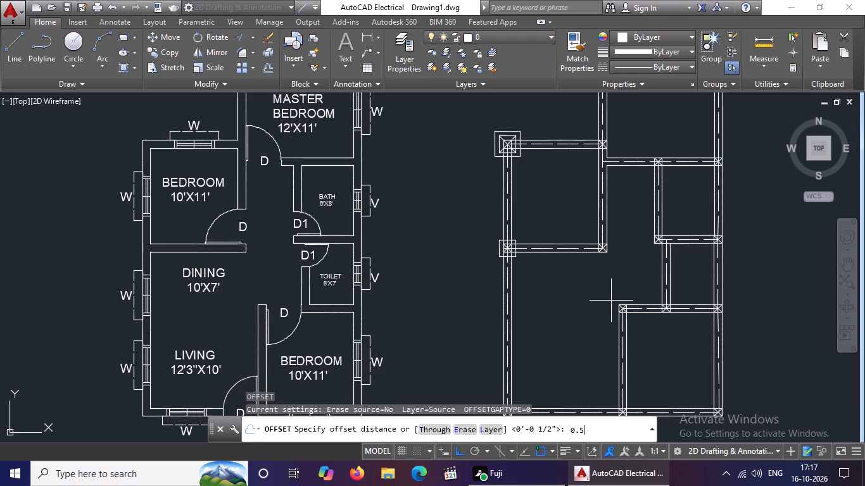
key("Return")
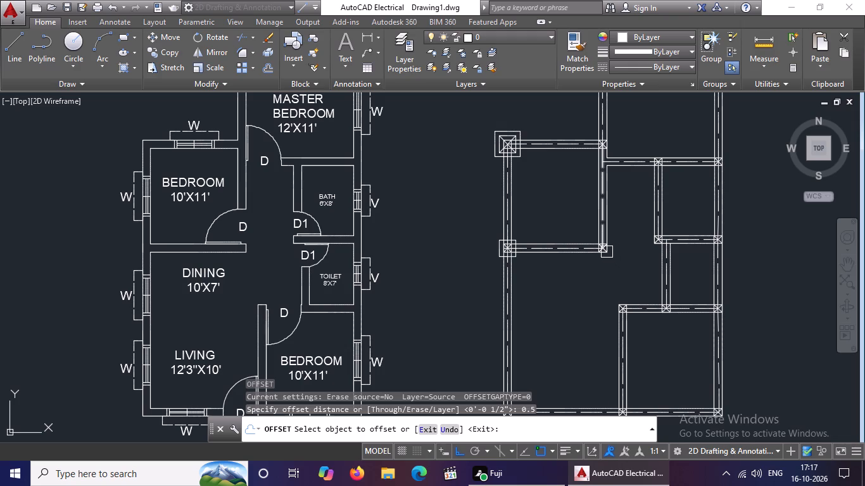
scroll(600, 249, "up", 3)
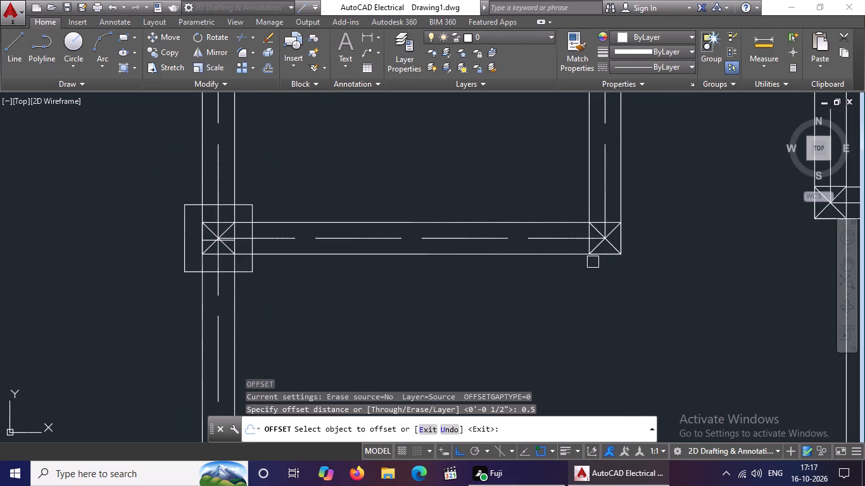
scroll(579, 235, "up", 2)
left_click_drag(604, 223, 598, 225)
left_click_drag(522, 222, 533, 221)
left_click_drag(621, 201, 622, 194)
left_click_drag(617, 132, 617, 151)
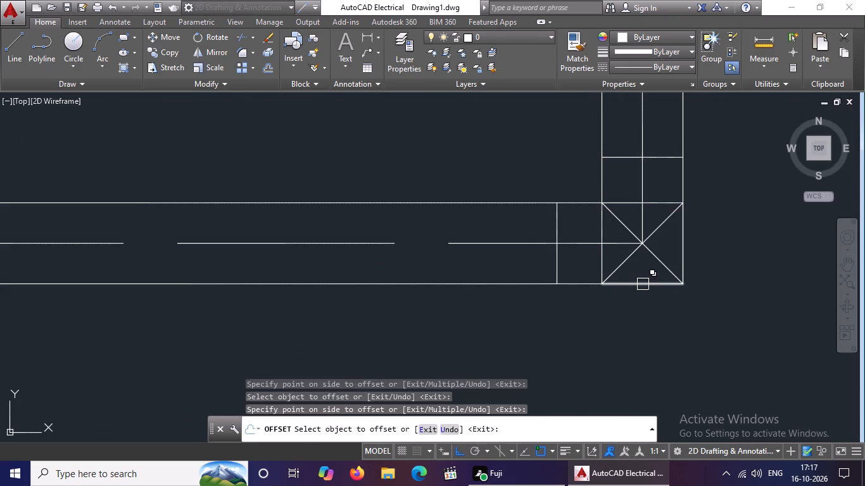
left_click(643, 283)
left_click(650, 325)
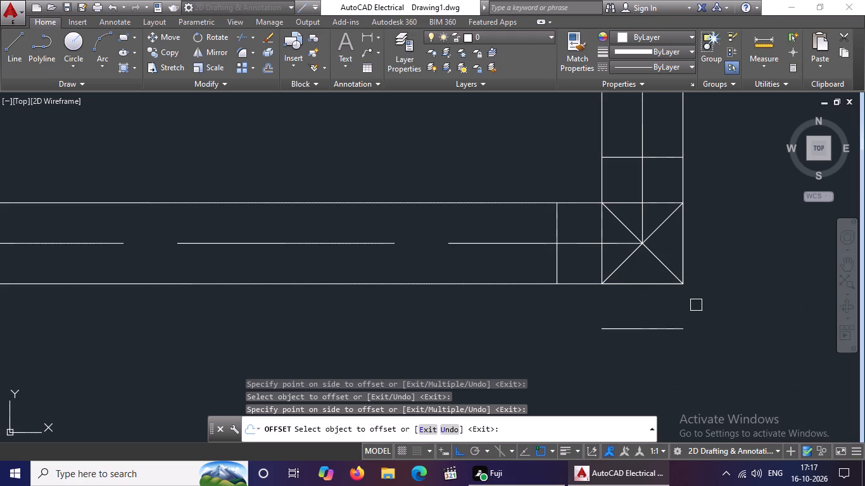
left_click(684, 249)
left_click(747, 239)
Offset the four new lines around the lower-right column another 0.5" outward to form a second outer set.
scroll(757, 253, "down", 1)
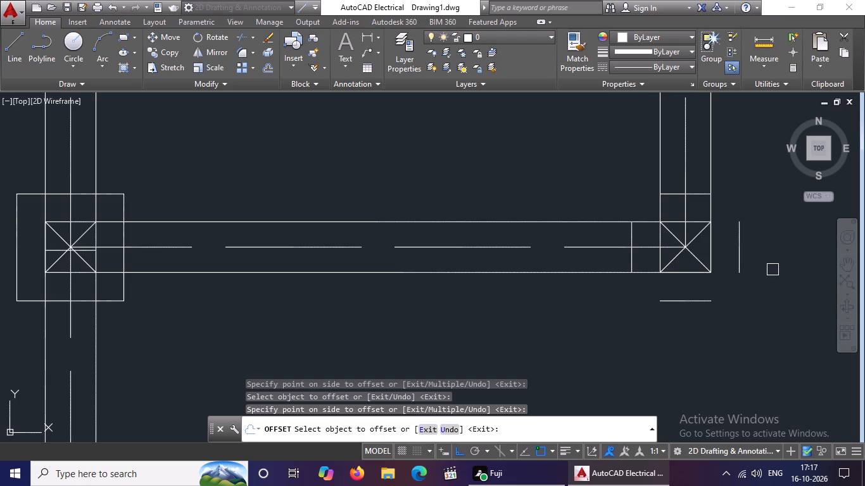
scroll(775, 277, "down", 1)
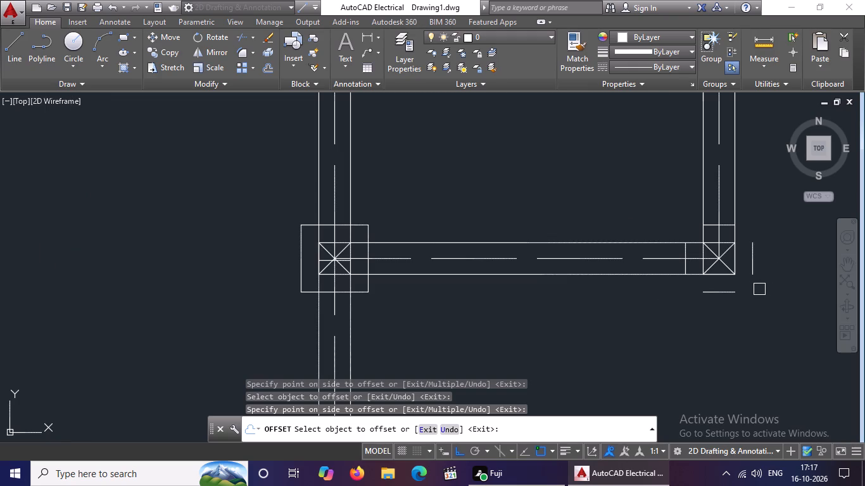
middle_click_drag(749, 281, 717, 289)
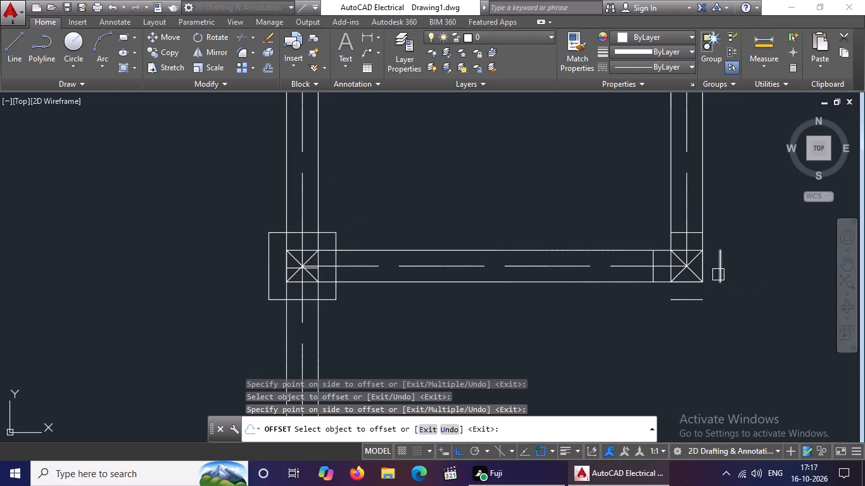
left_click(716, 275)
left_click(788, 270)
left_click_drag(653, 276, 644, 277)
left_click(575, 280)
scroll(694, 232, "up", 2)
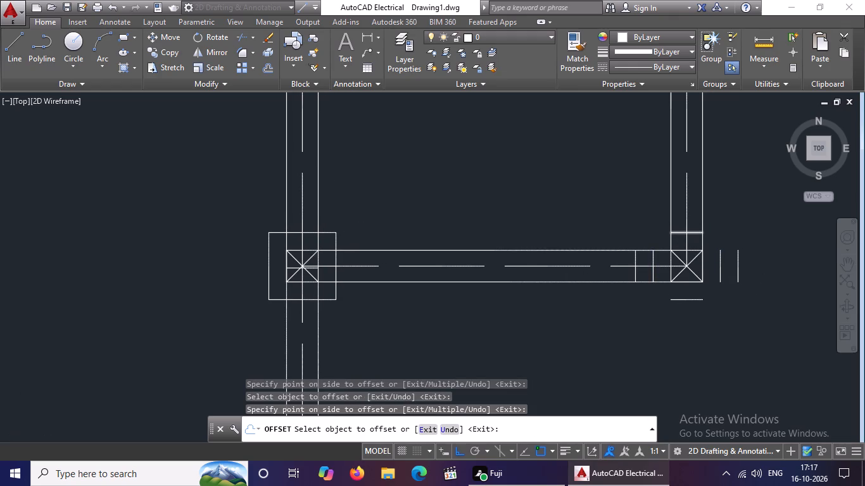
left_click(704, 386)
left_click(705, 406)
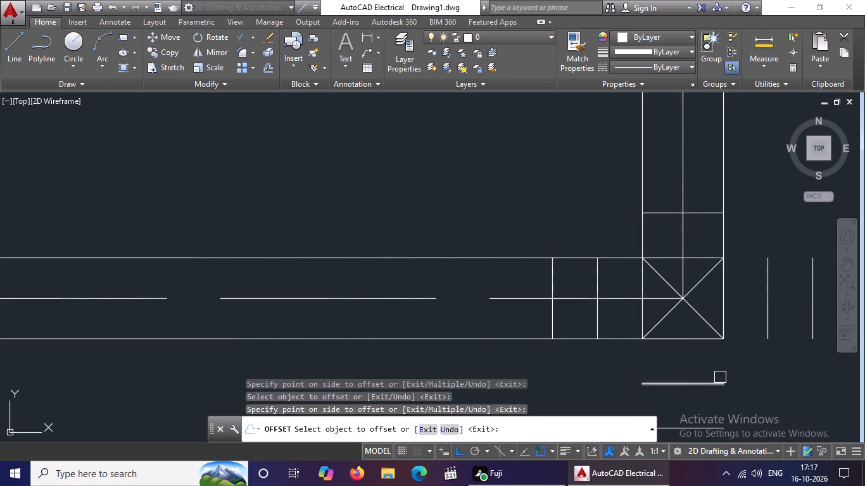
scroll(721, 376, "down", 3)
scroll(731, 351, "up", 3)
left_click(662, 294)
left_click(666, 262)
scroll(672, 258, "down", 4)
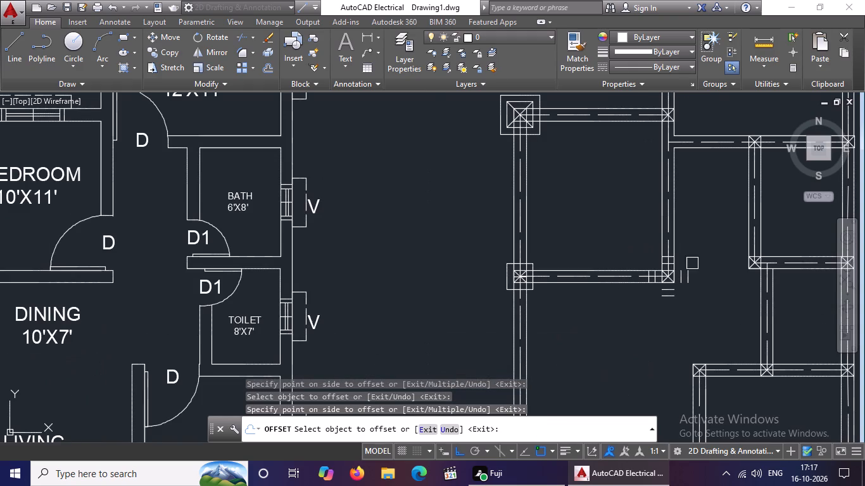
key("Escape")
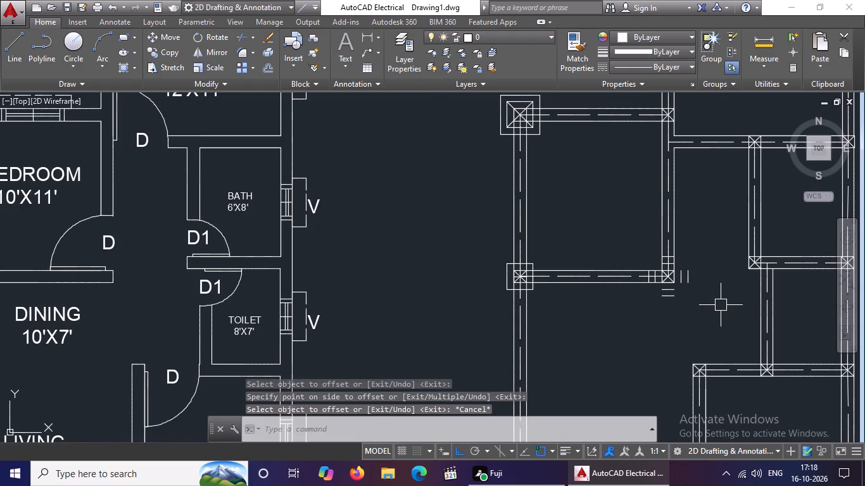
Fillet the bottom corners of both offset line sets around the lower-right column with radius 0 in multiple mode.
type("F M R 0")
key("space")
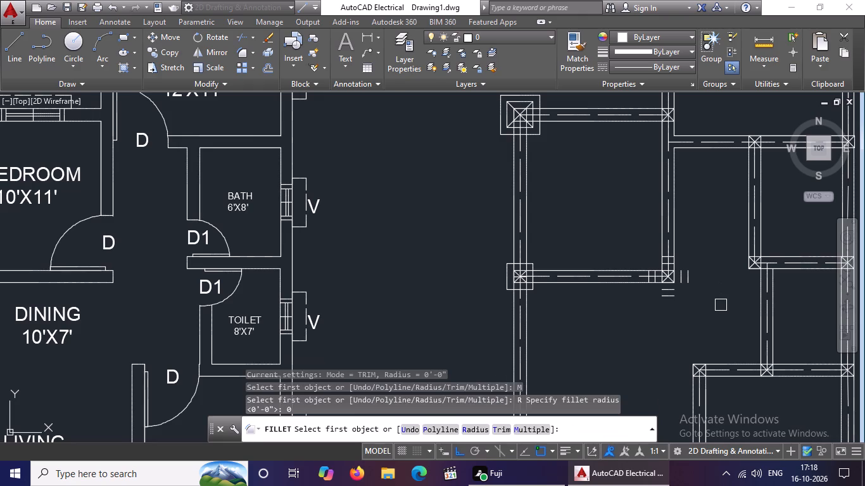
scroll(679, 282, "up", 2)
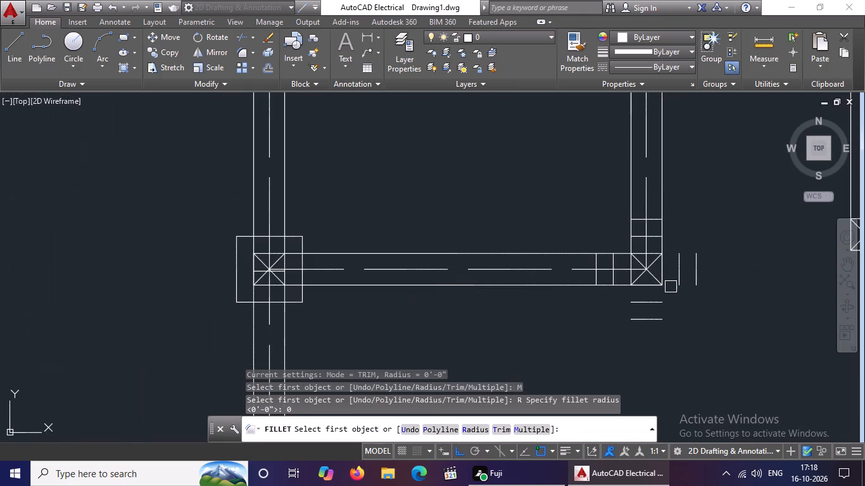
scroll(617, 280, "up", 2)
left_click(605, 282)
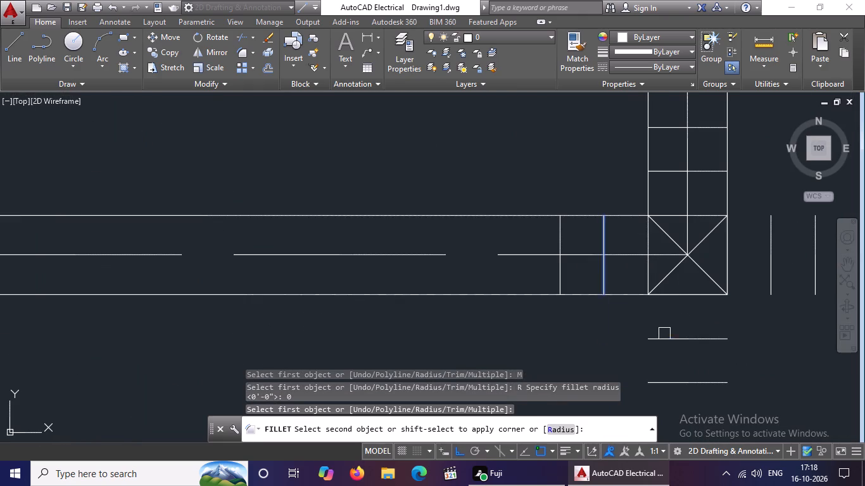
left_click(672, 339)
scroll(690, 327, "down", 2)
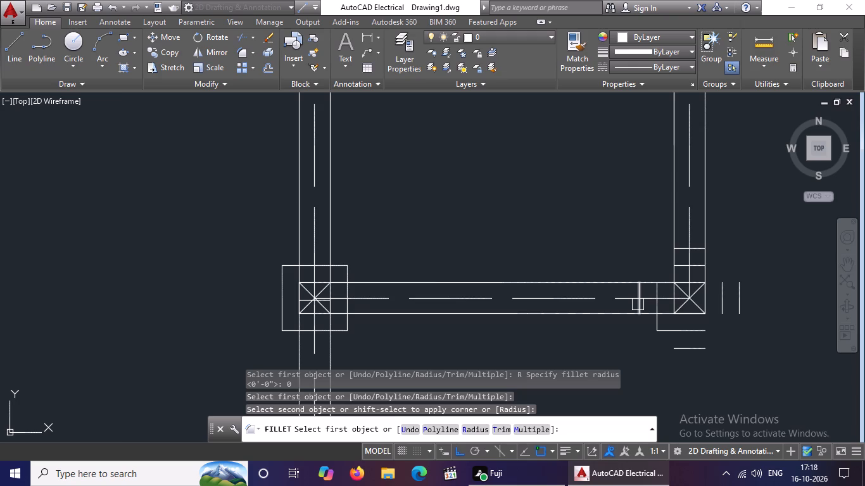
scroll(638, 304, "up", 1)
left_click(637, 308)
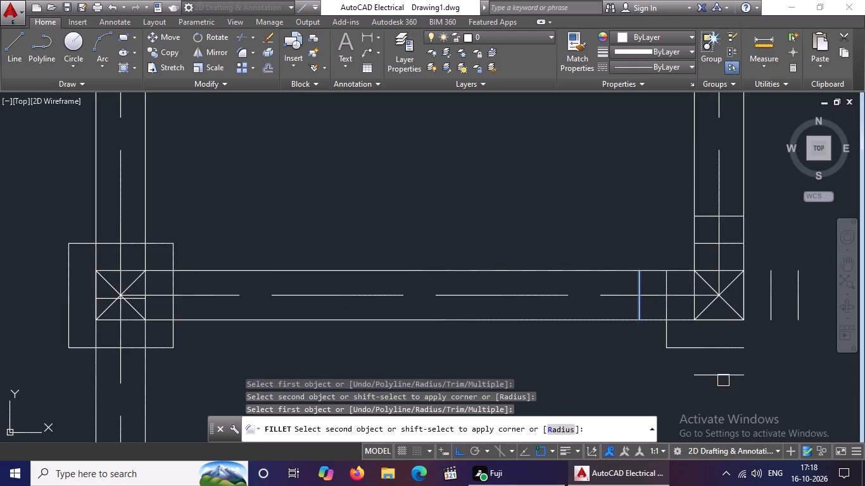
left_click(721, 377)
left_click(770, 306)
left_click(741, 351)
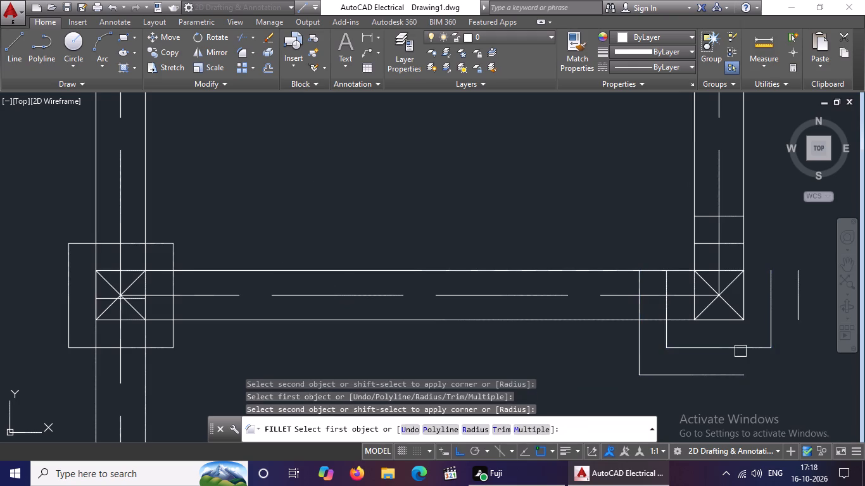
left_click_drag(738, 375, 760, 362)
left_click(794, 324)
Fillet the top corners of both offset line sets to close the inner and outer squares around the lower-right column.
scroll(794, 324, "down", 3)
middle_click_drag(793, 308, 723, 301)
scroll(723, 301, "up", 3)
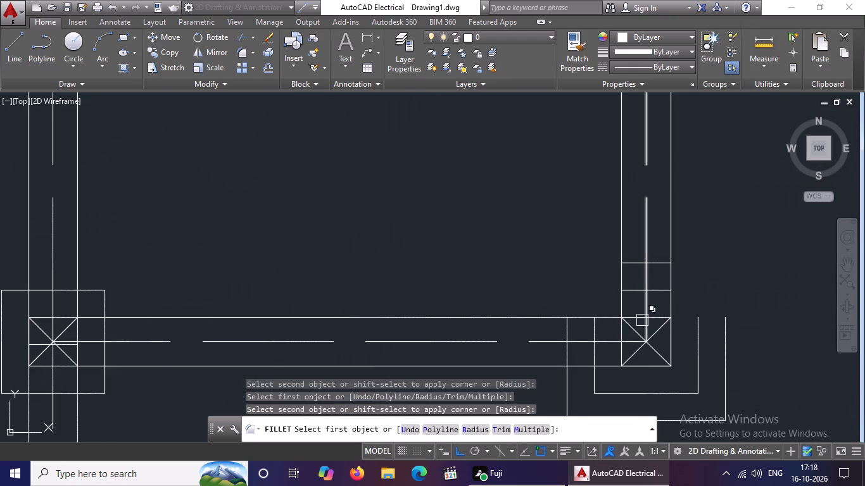
left_click(597, 332)
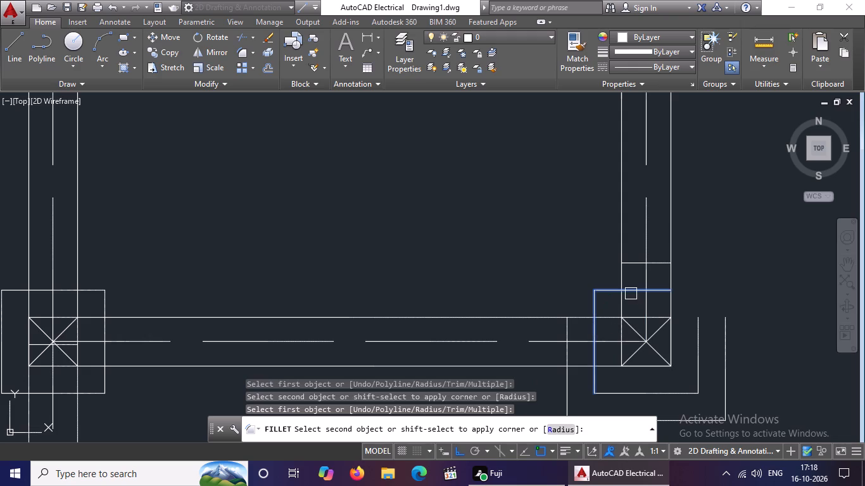
left_click(632, 293)
left_click(705, 331)
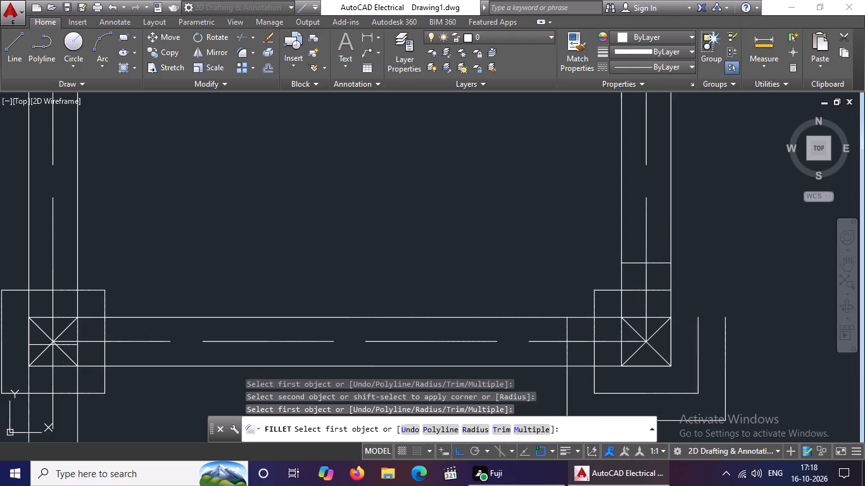
left_click(698, 336)
left_click(662, 293)
left_click_drag(563, 335, 566, 328)
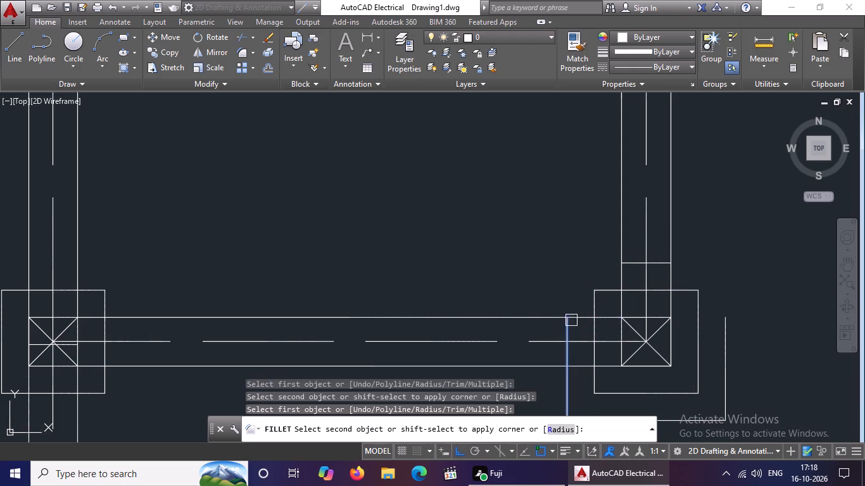
left_click(635, 265)
left_click(729, 335)
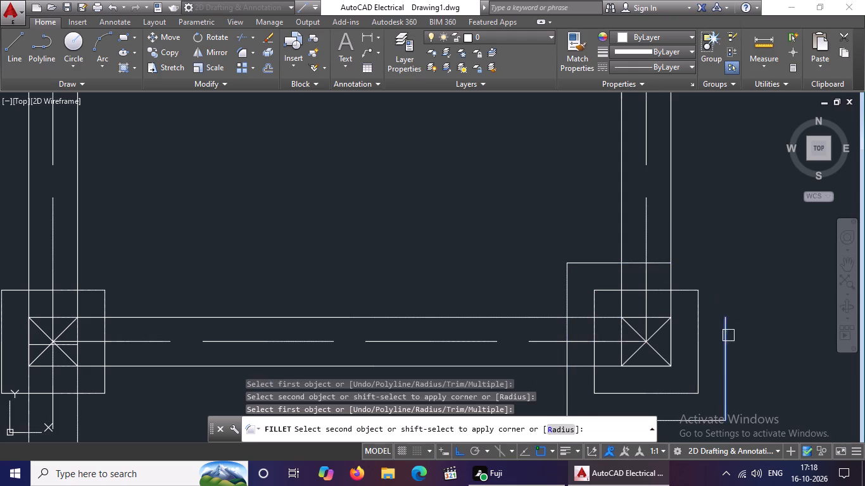
left_click(664, 264)
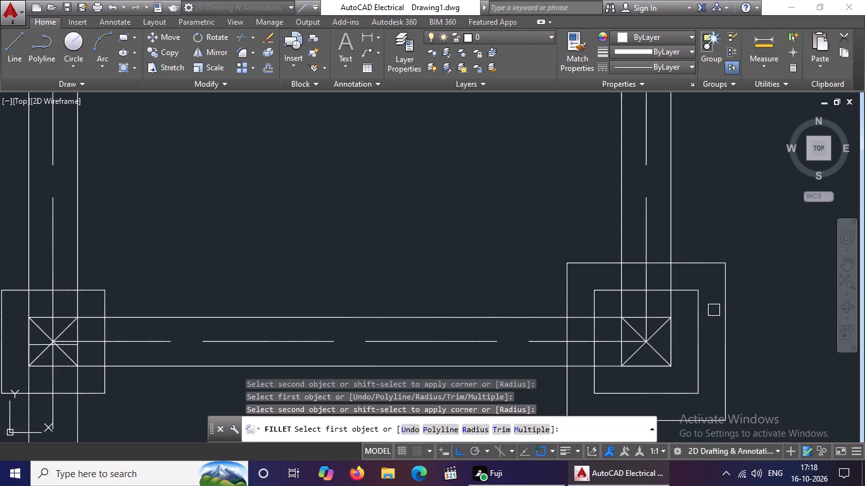
scroll(714, 311, "down", 2)
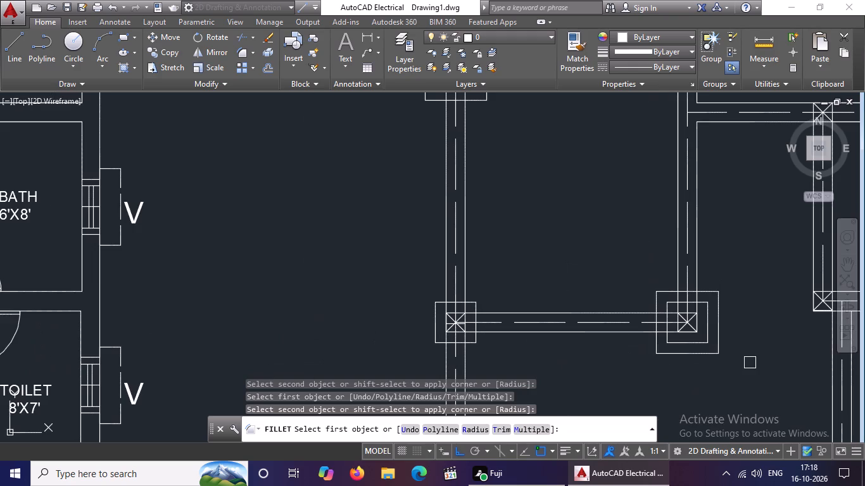
key("Escape")
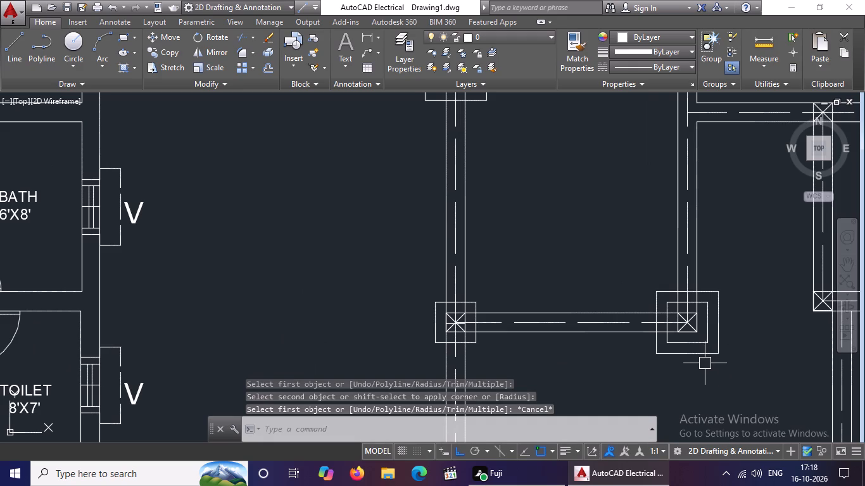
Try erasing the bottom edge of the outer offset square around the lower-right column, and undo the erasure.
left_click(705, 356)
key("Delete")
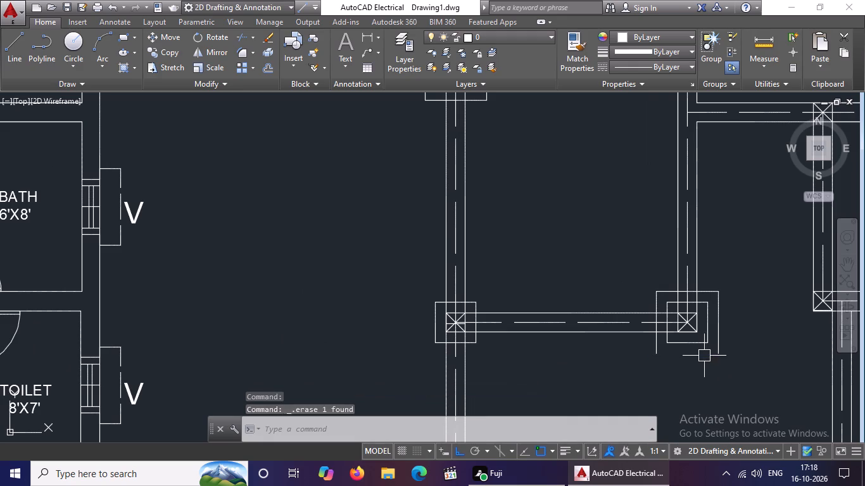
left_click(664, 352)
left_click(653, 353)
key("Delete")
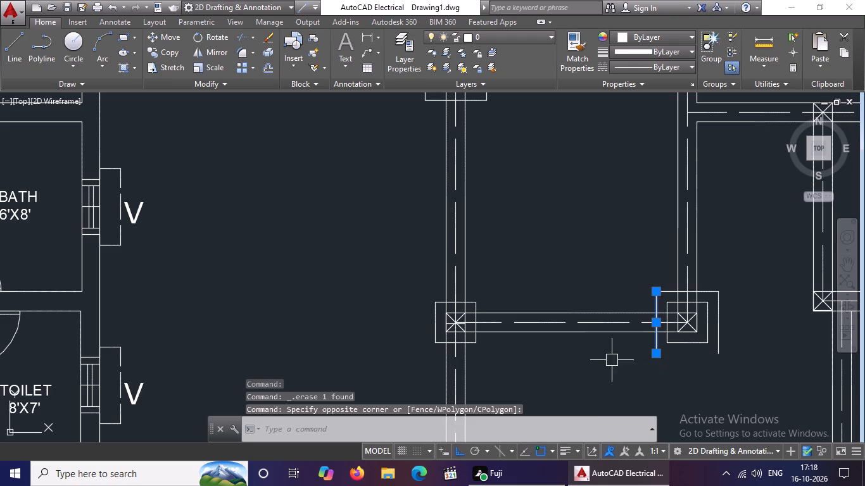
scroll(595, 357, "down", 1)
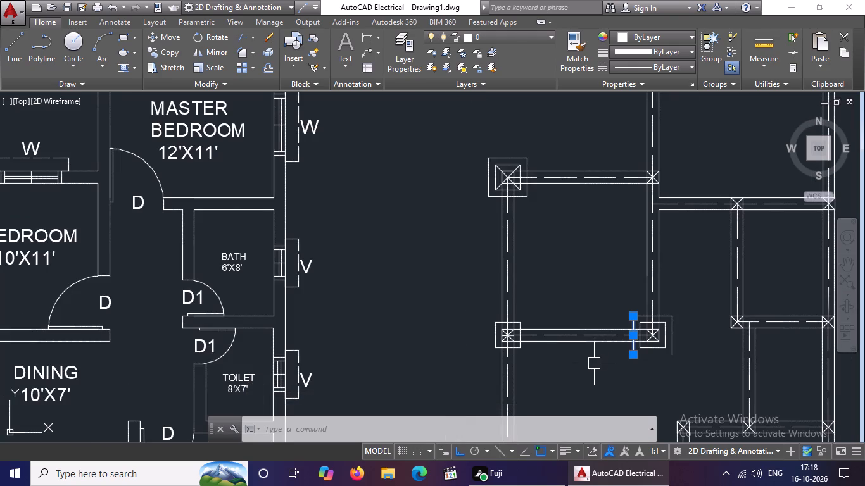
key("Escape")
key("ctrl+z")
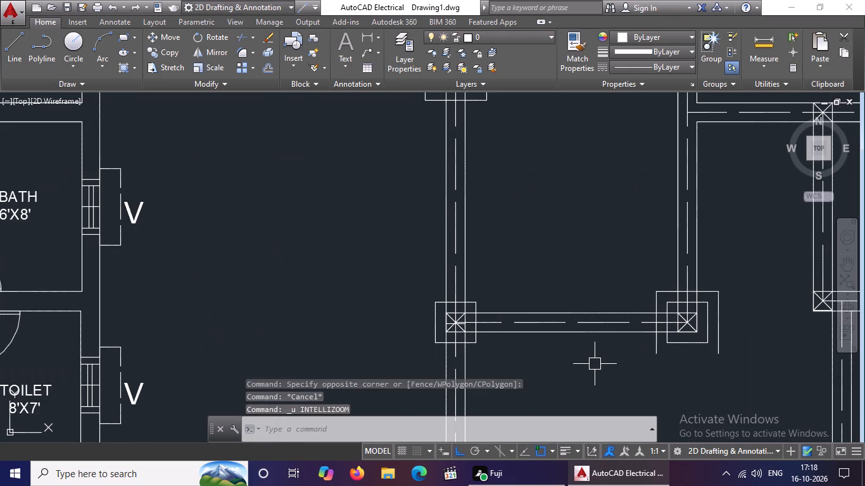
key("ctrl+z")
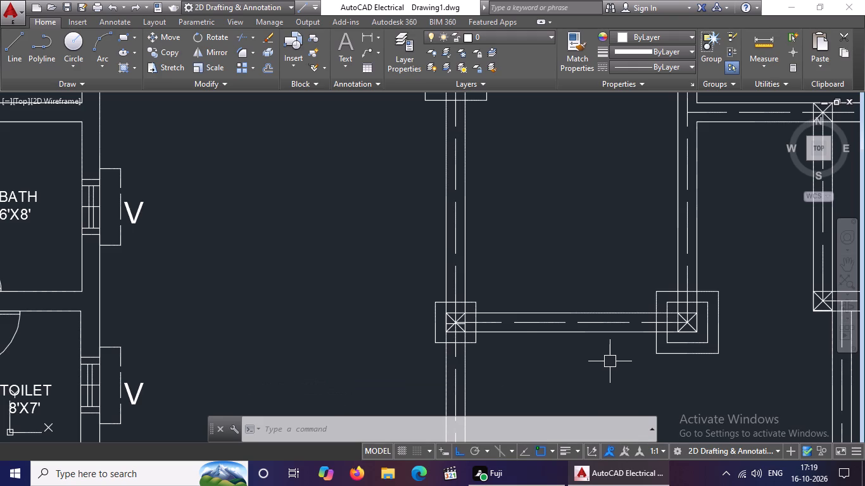
Offset all four edges of the existing outer square around the left-hand room's lower-left column 0.5" outward.
scroll(610, 361, "down", 1)
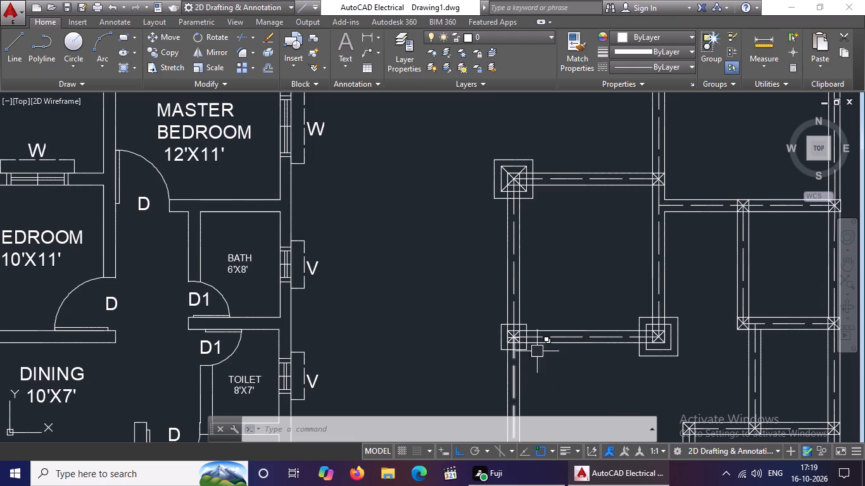
key("Escape")
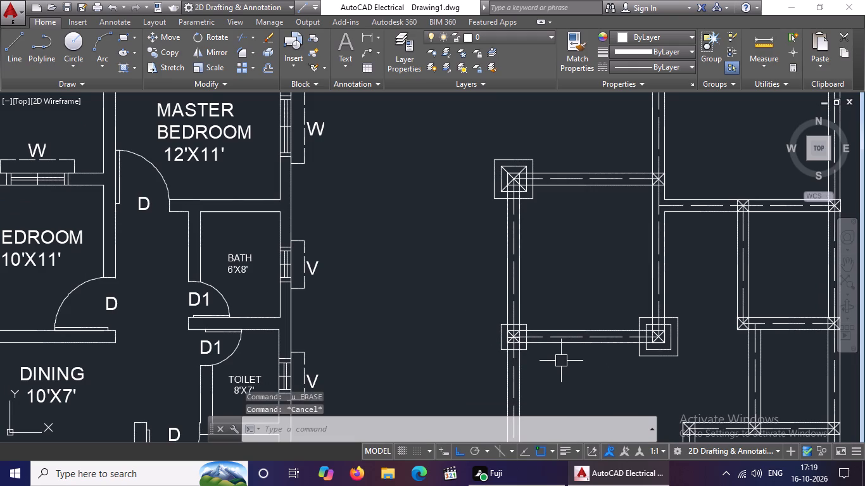
key("o")
key("Return")
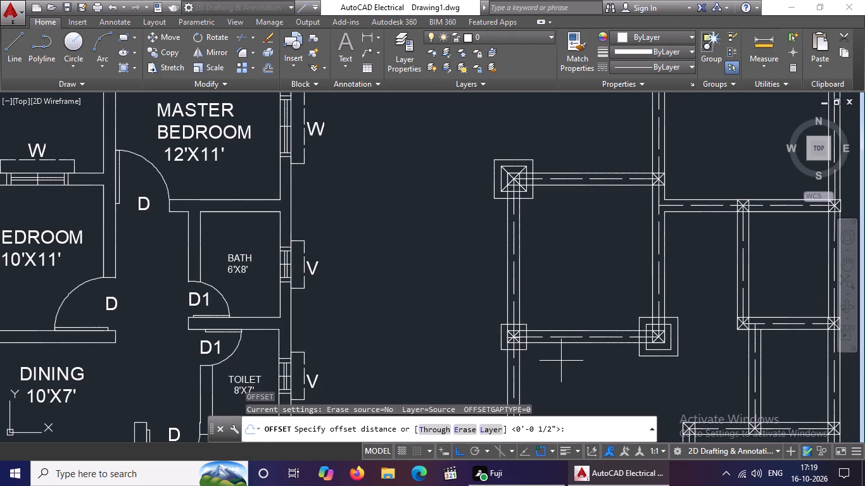
key("0")
type(".5")
key("Return")
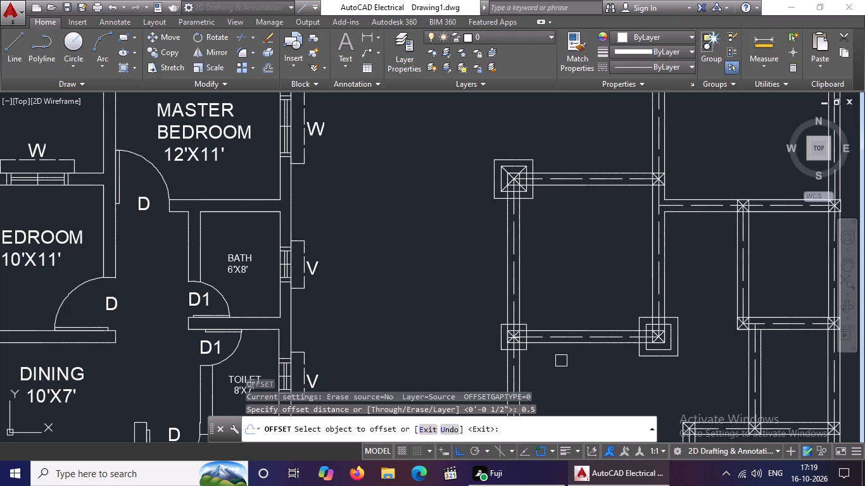
scroll(515, 369, "up", 1)
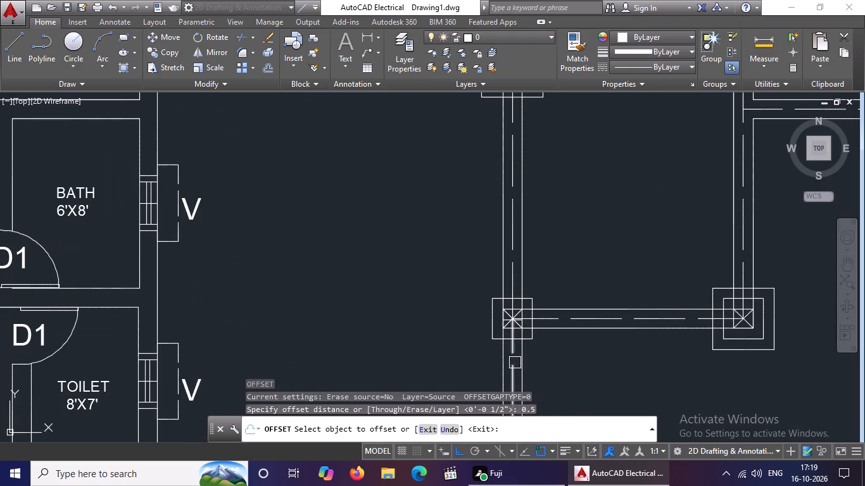
scroll(523, 343, "up", 3)
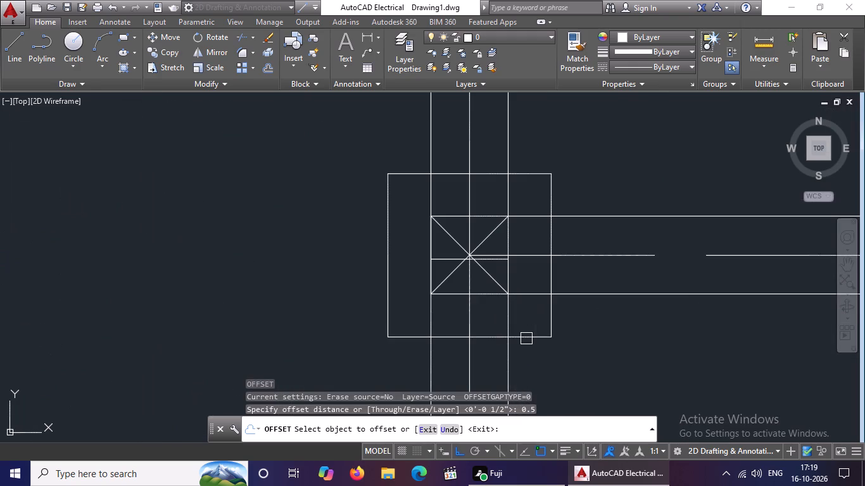
left_click(528, 338)
left_click(535, 373)
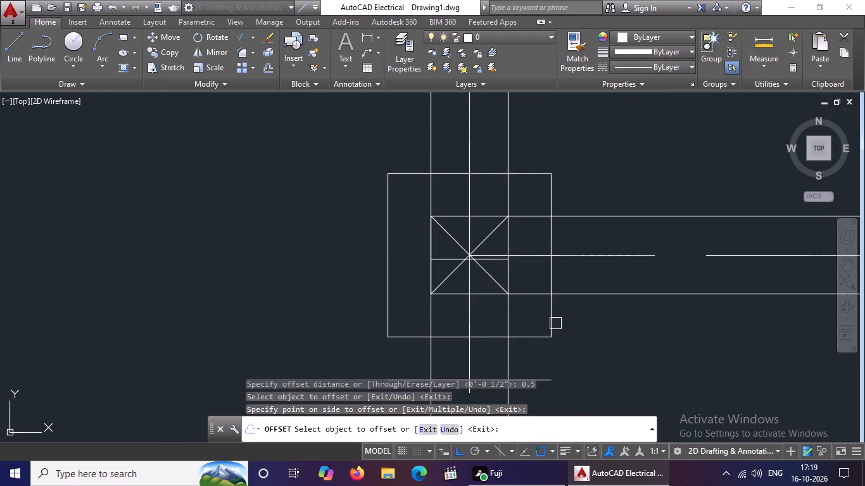
left_click(553, 321)
left_click(600, 323)
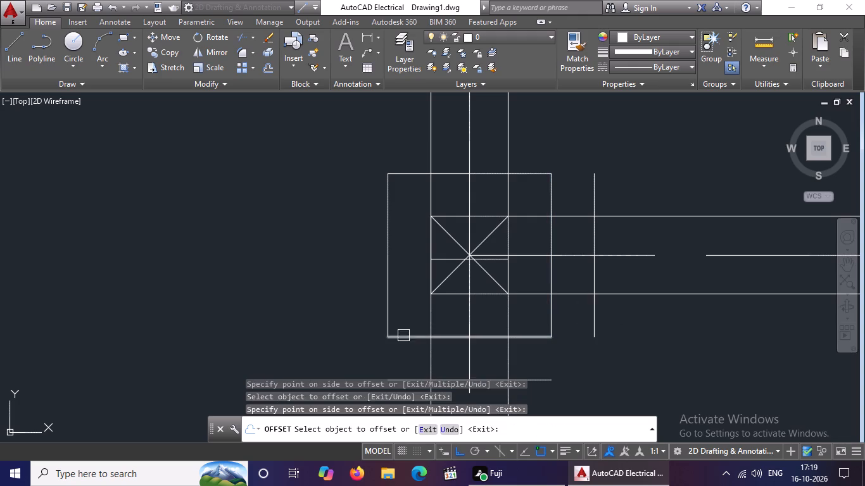
left_click(387, 321)
left_click(304, 338)
scroll(356, 311, "down", 1)
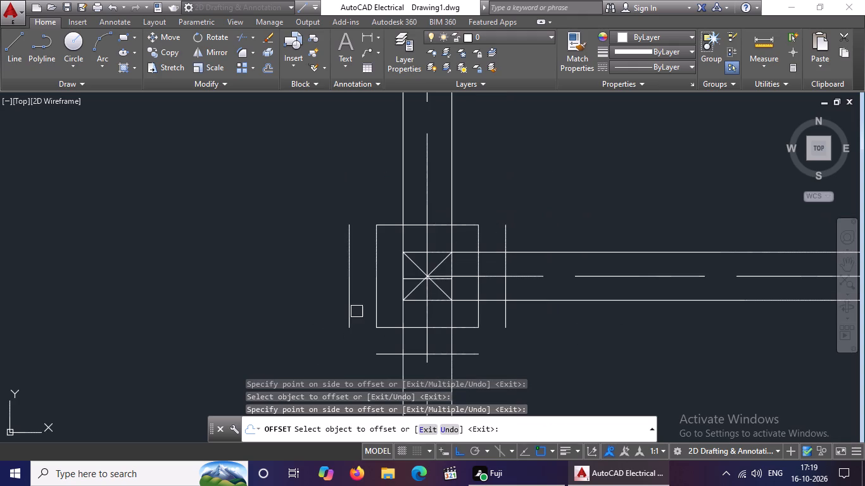
left_click(393, 224)
left_click(381, 190)
scroll(441, 186, "down", 3)
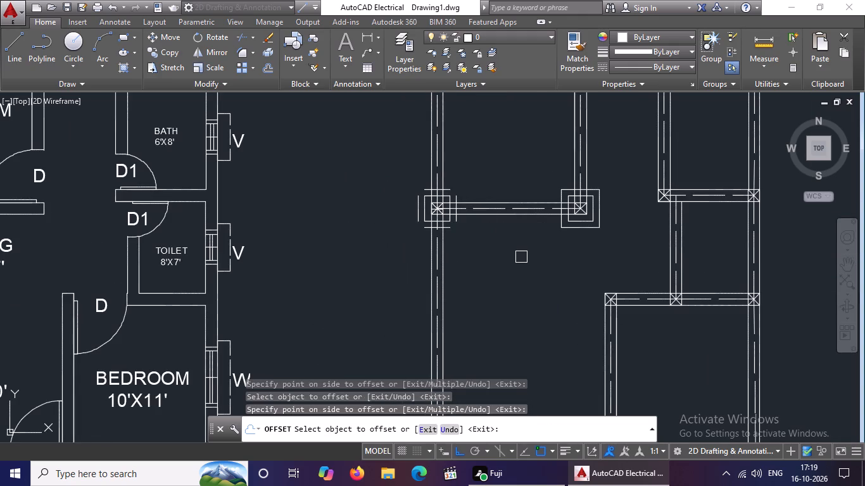
key("Escape")
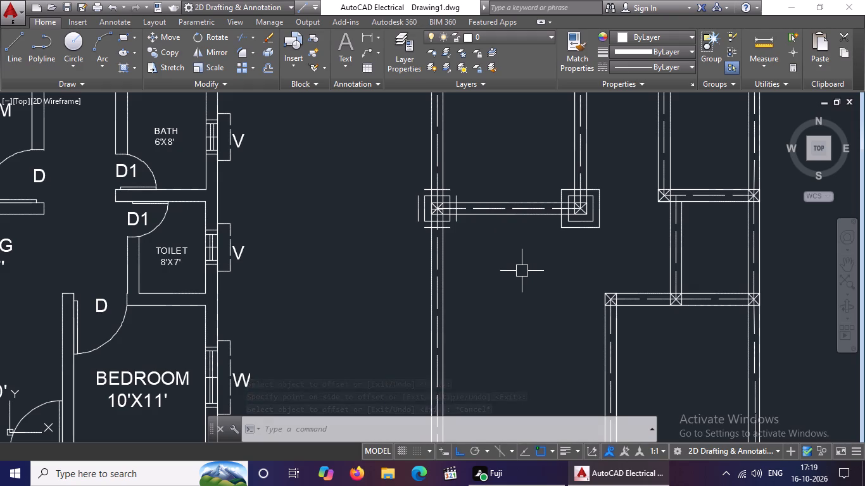
Fillet the two left corners of the new offset lines around the lower-left column with radius 0 in multiple mode.
type("F M")
key("space")
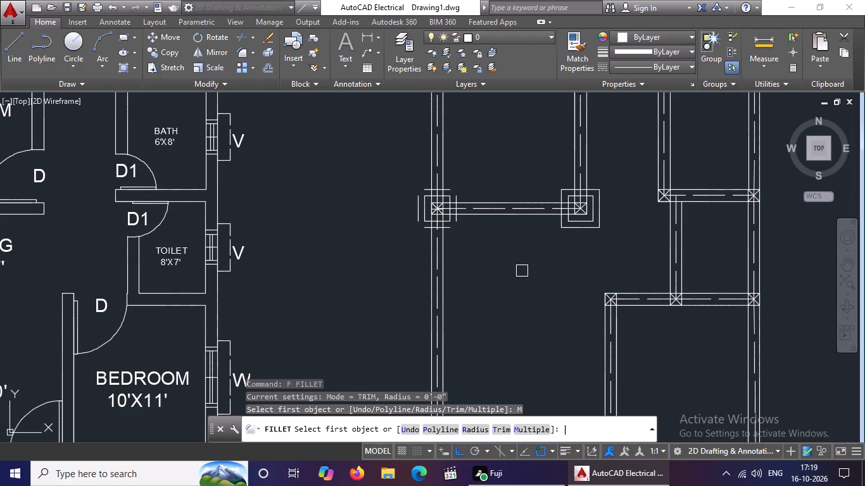
key("r")
key("space")
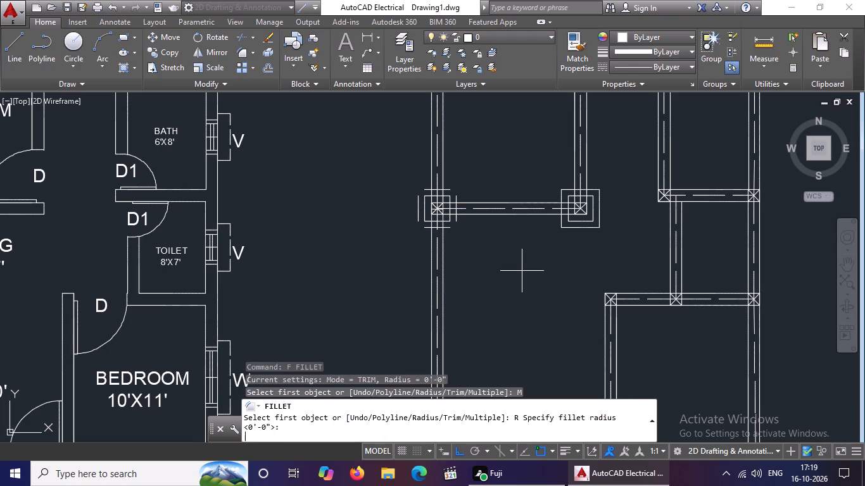
type("0")
key("space")
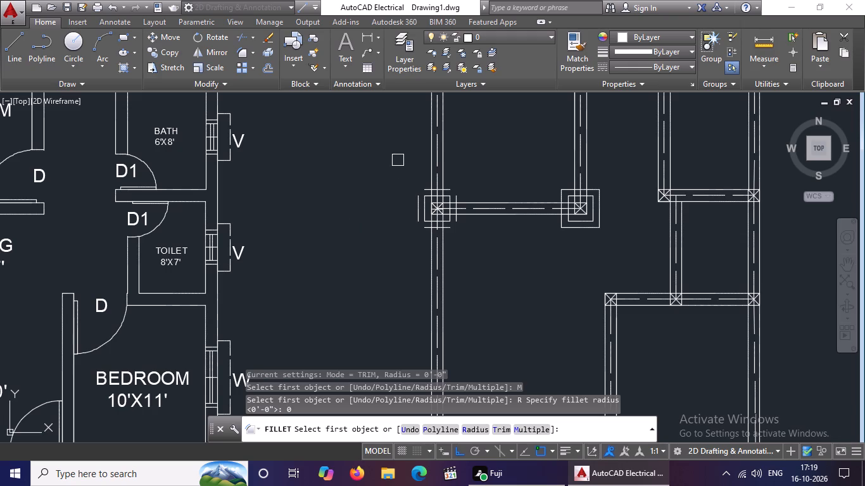
scroll(398, 161, "up", 1)
left_click(426, 221)
left_click(441, 205)
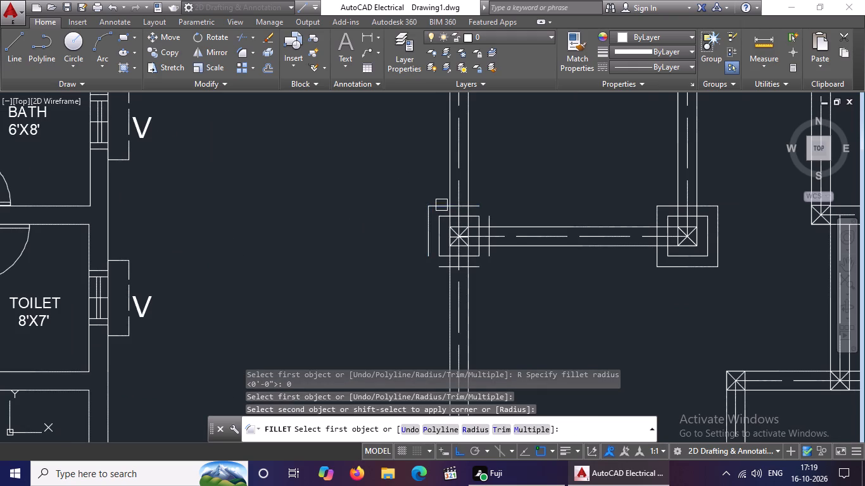
left_click(429, 243)
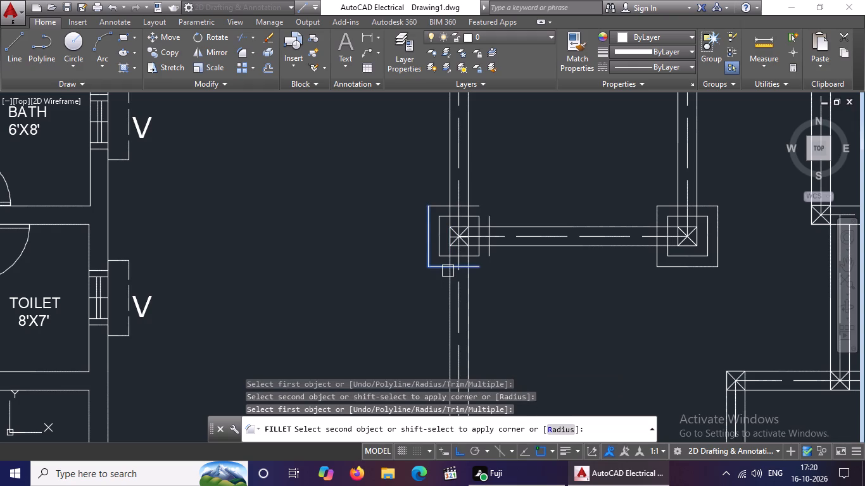
left_click(448, 271)
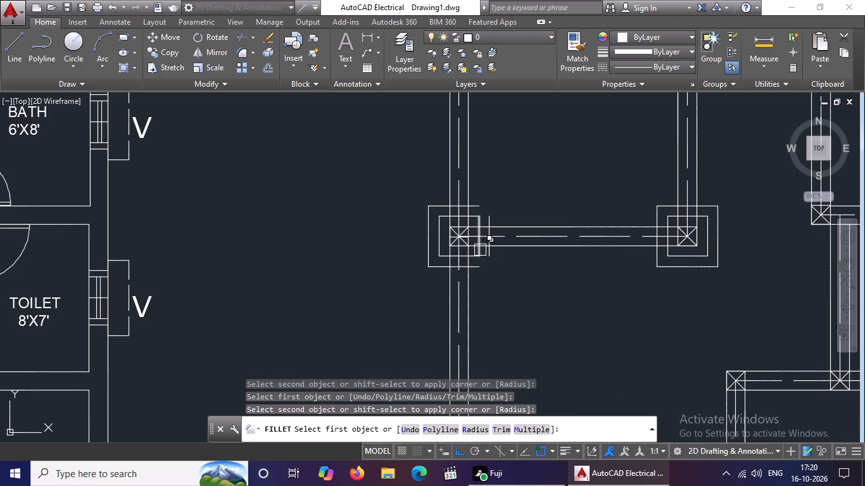
Fillet the two right corners of the offset lines to close the second square around the lower-left column.
scroll(483, 231, "up", 2)
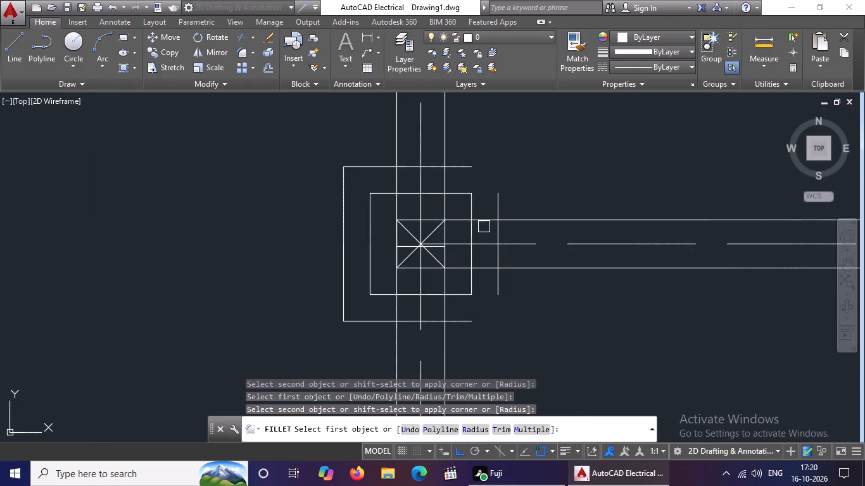
left_click(464, 165)
left_click(500, 200)
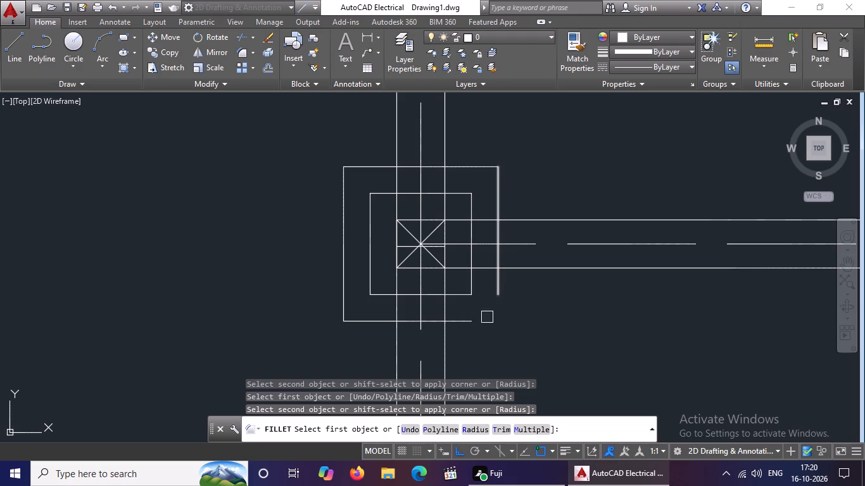
left_click(465, 324)
left_click(498, 293)
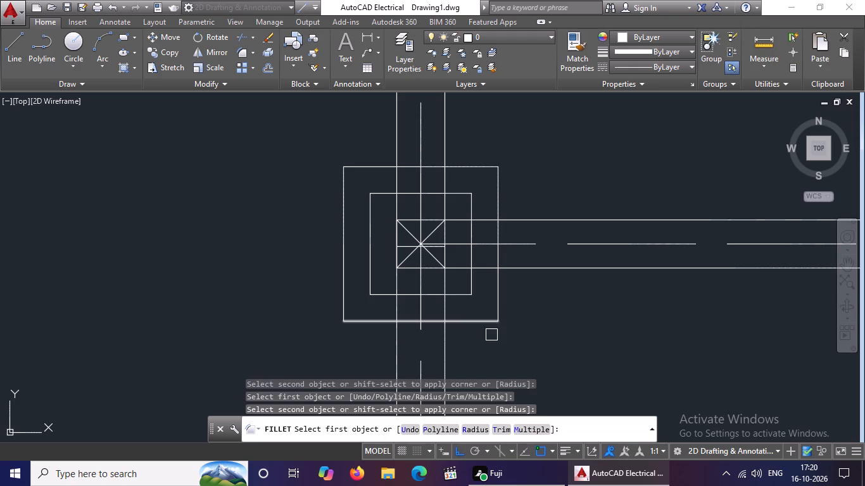
key("Escape")
Offset the bottom, left and right edges of the column square at the layout's bottom-left corner 0.5" outward.
scroll(498, 360, "down", 2)
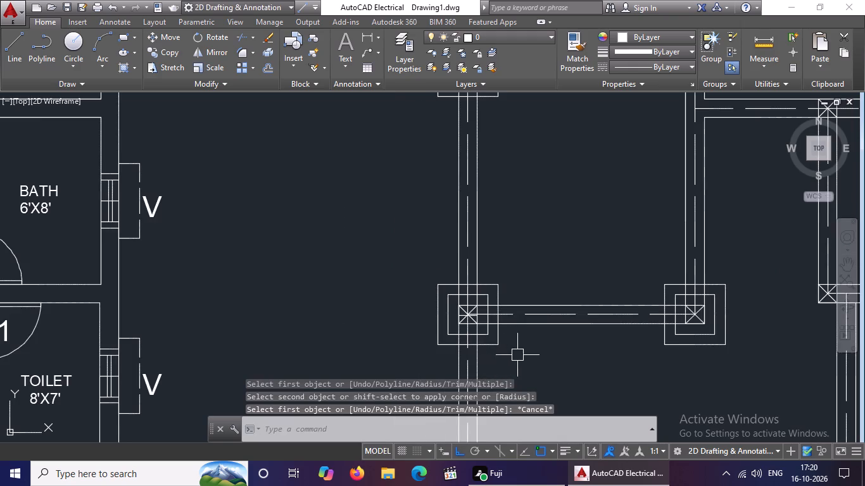
middle_click_drag(532, 358, 536, 312)
scroll(541, 301, "down", 2)
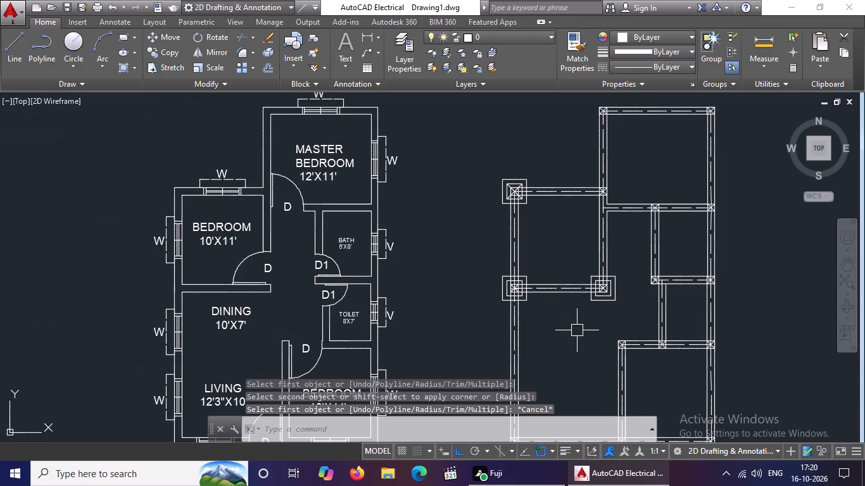
key("Escape")
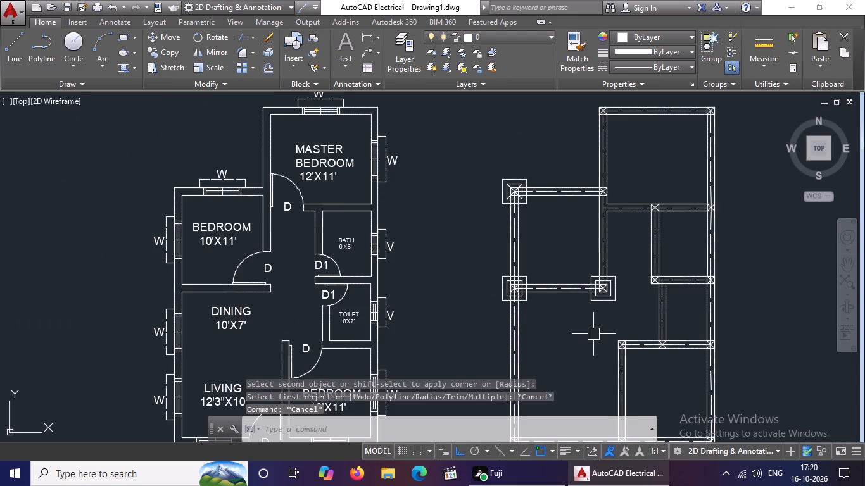
scroll(597, 329, "down", 1)
middle_click_drag(579, 388, 589, 300)
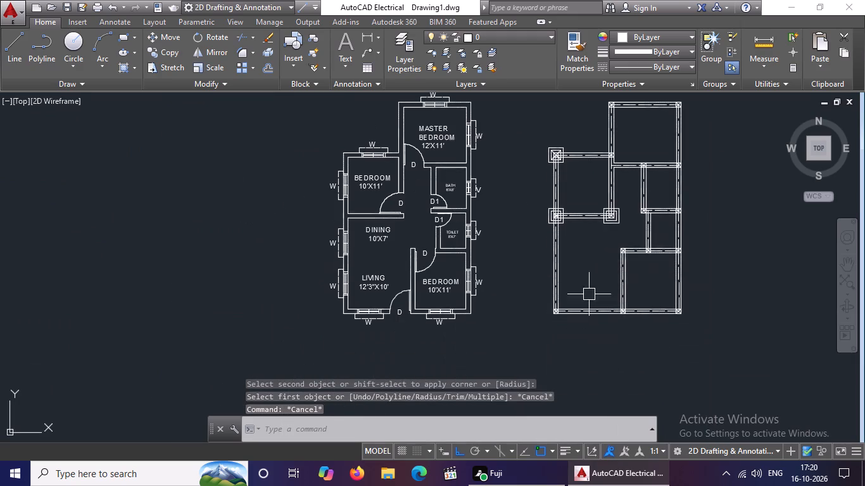
scroll(576, 302, "up", 3)
key("Escape")
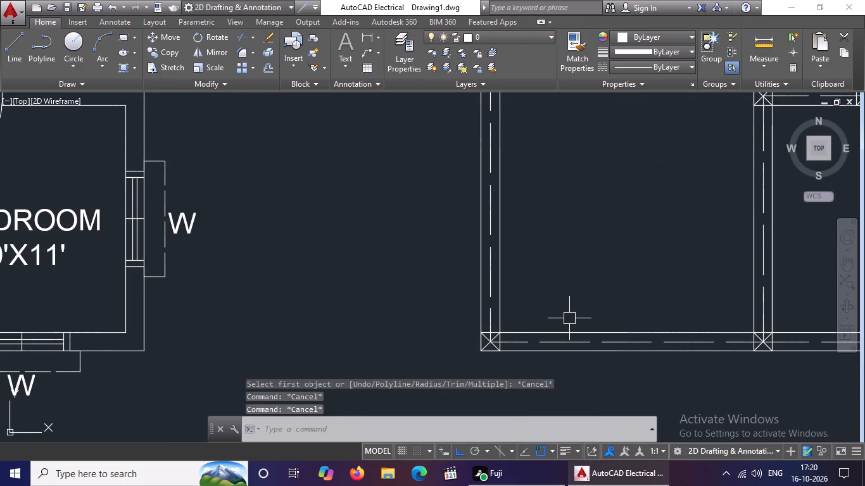
key("o")
key("Return")
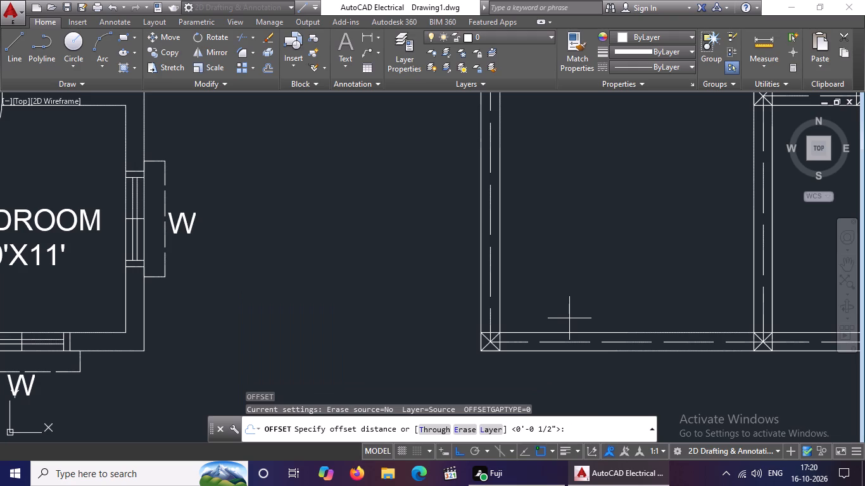
type("0.5")
key("Return")
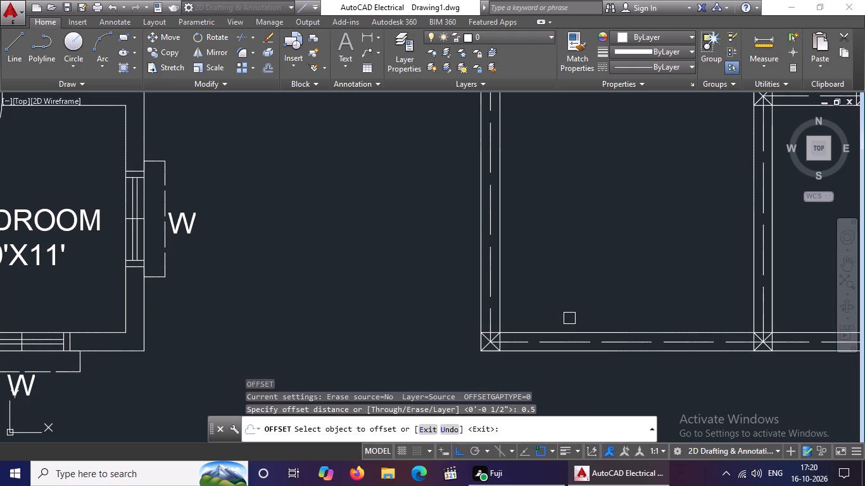
left_click(491, 354)
left_click(486, 407)
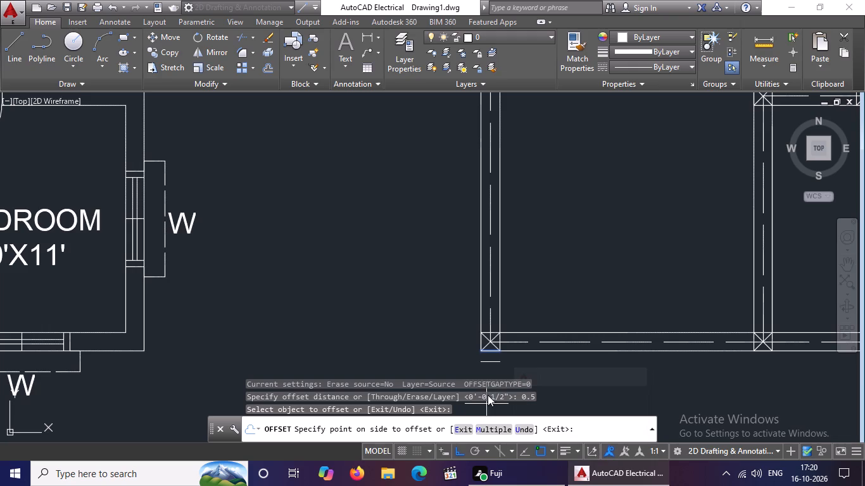
scroll(474, 340, "up", 2)
scroll(502, 337, "down", 4)
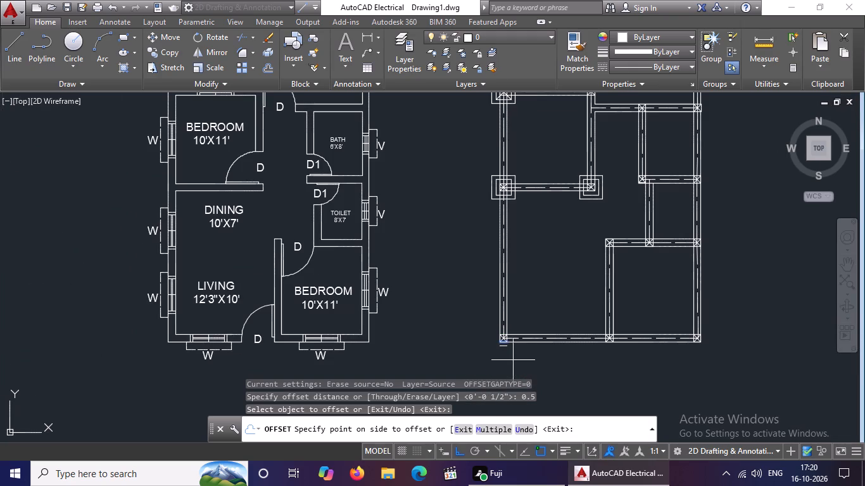
left_click(515, 368)
scroll(504, 351, "up", 3)
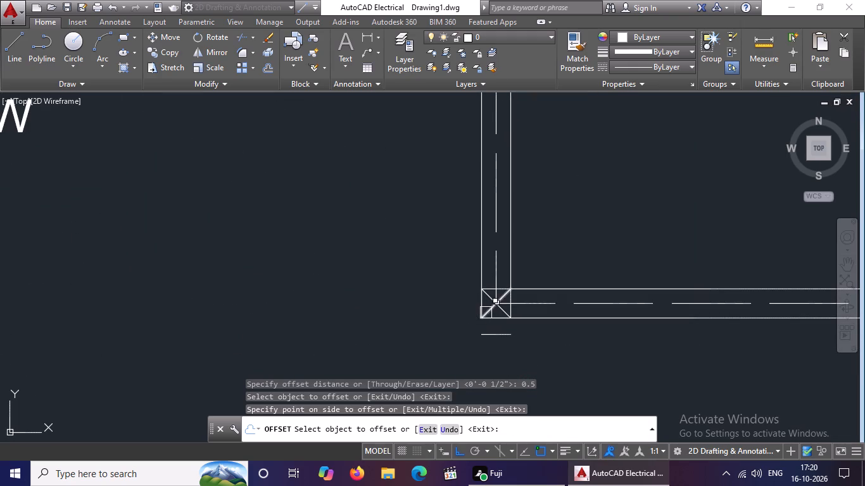
left_click_drag(478, 306, 448, 308)
left_click_drag(349, 311, 372, 302)
scroll(515, 308, "up", 2)
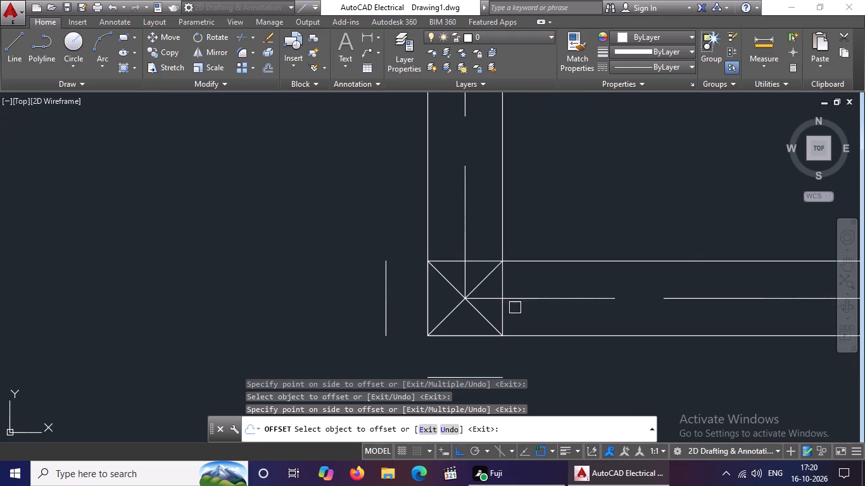
left_click(505, 312)
left_click(628, 328)
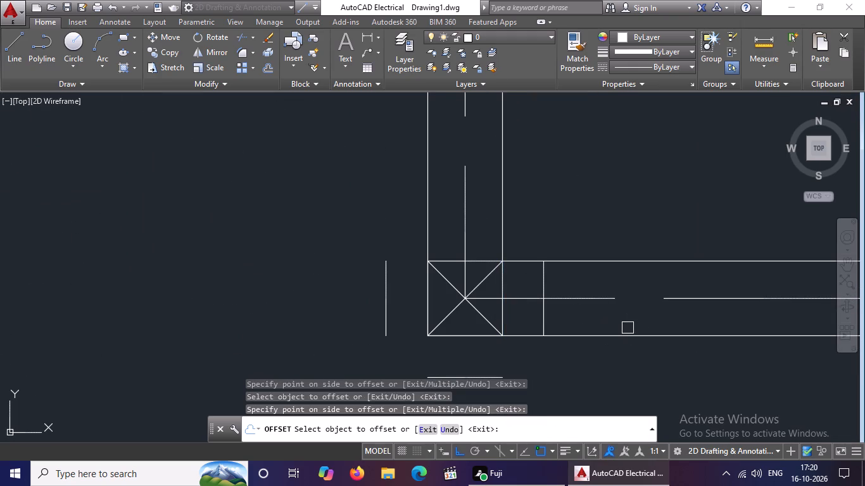
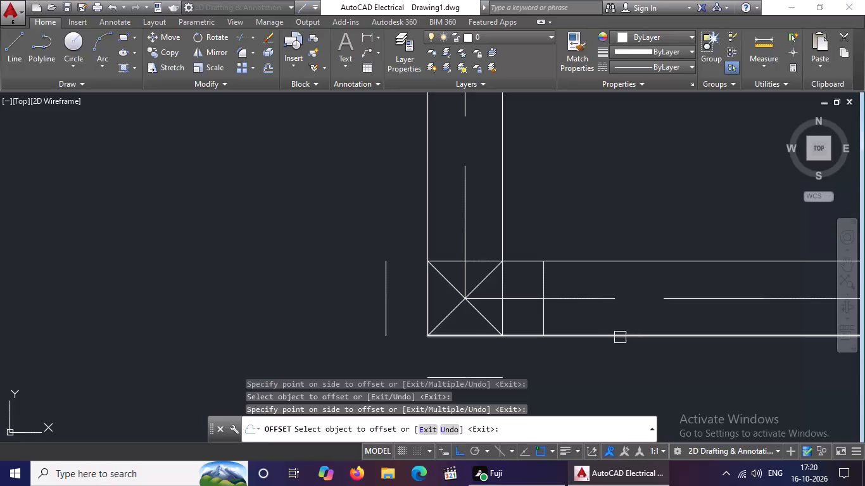
Offset the top edge of the bottom-left corner column outward to complete its first ring of lines.
scroll(540, 296, "up", 1)
left_click_drag(444, 244, 444, 238)
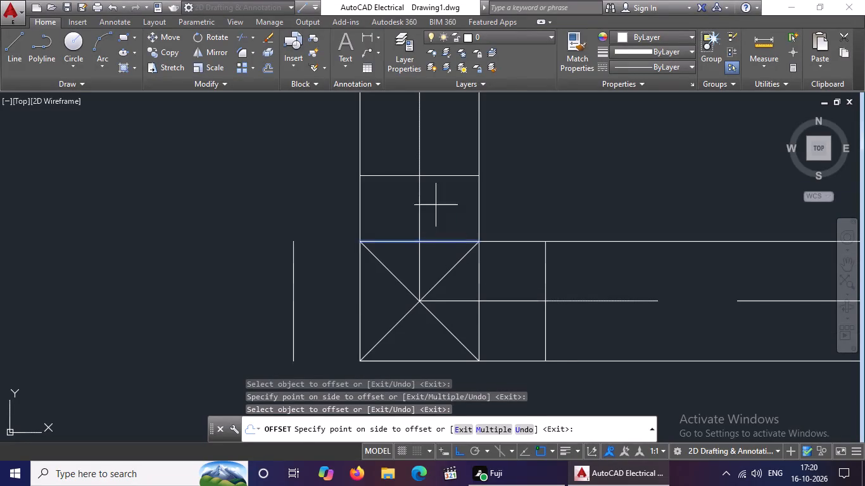
left_click(436, 202)
Offset each of the four first-ring lines around the corner column outward again to form a second ring.
left_click_drag(545, 273, 562, 273)
left_click(647, 273)
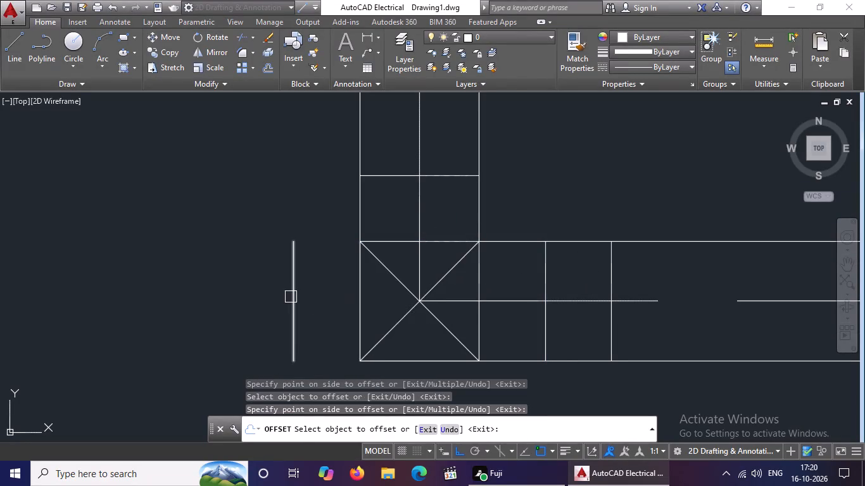
left_click_drag(291, 296, 283, 298)
left_click(220, 315)
scroll(379, 303, "down", 4)
left_click_drag(417, 320, 417, 328)
left_click(419, 362)
scroll(423, 294, "up", 1)
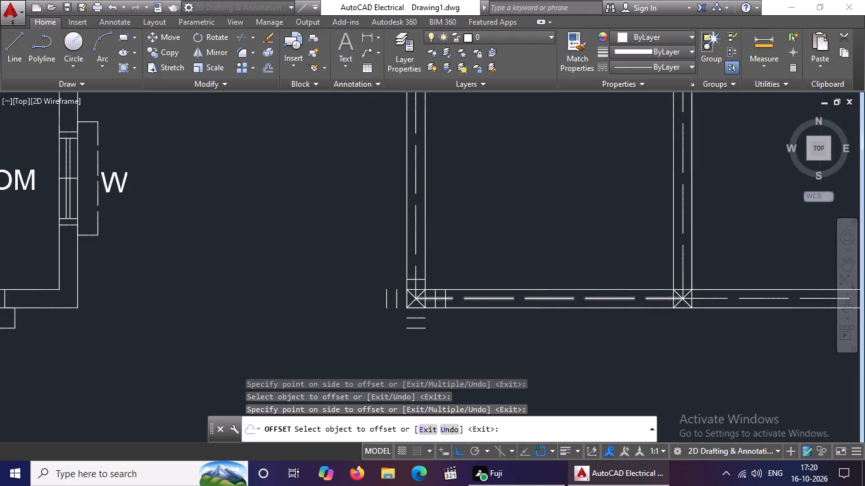
scroll(423, 294, "up", 2)
left_click(404, 240)
left_click(398, 204)
scroll(448, 213, "down", 2)
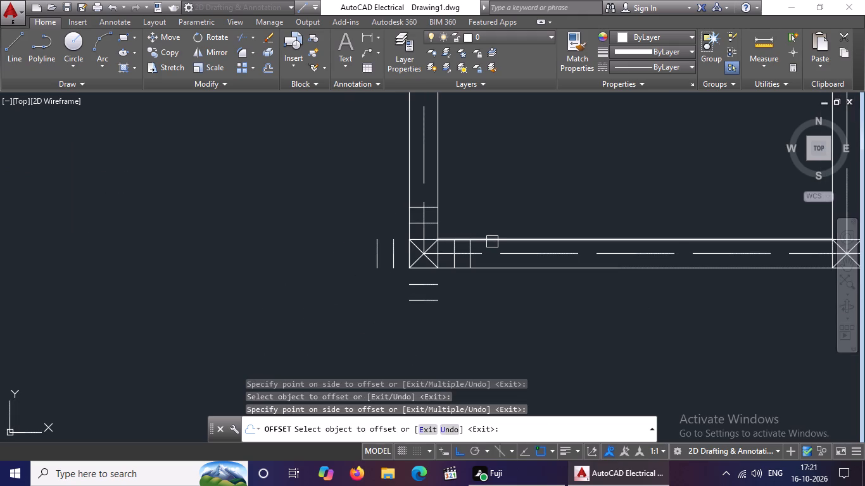
key("Escape")
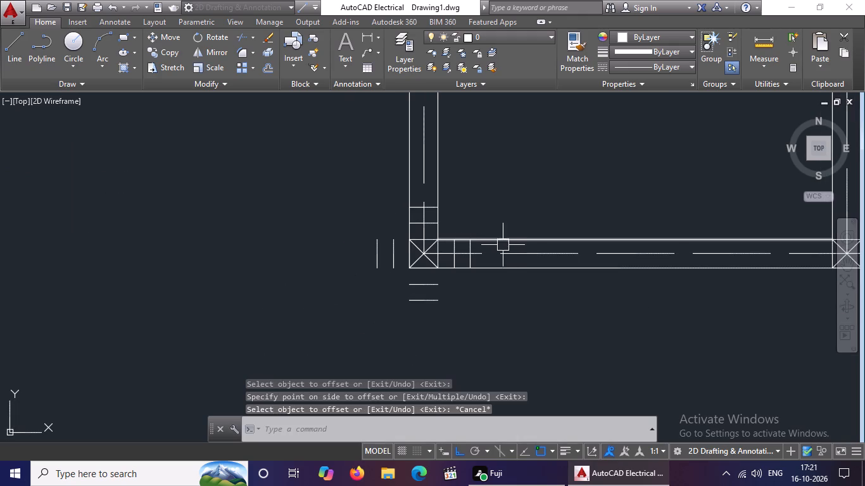
Fillet with the Multiple option and radius 0, joining the inner ring's left line to its top and bottom lines.
key("f")
key("space")
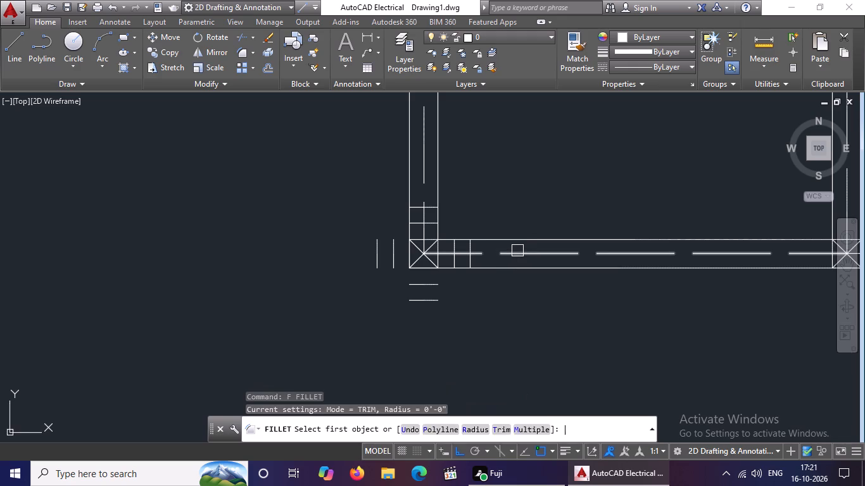
key("m")
key("space")
type("R")
key("space")
key("0")
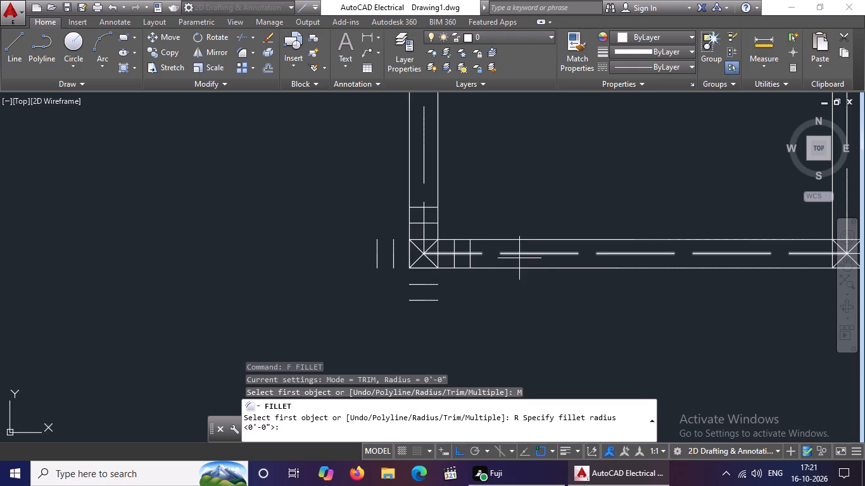
key("space")
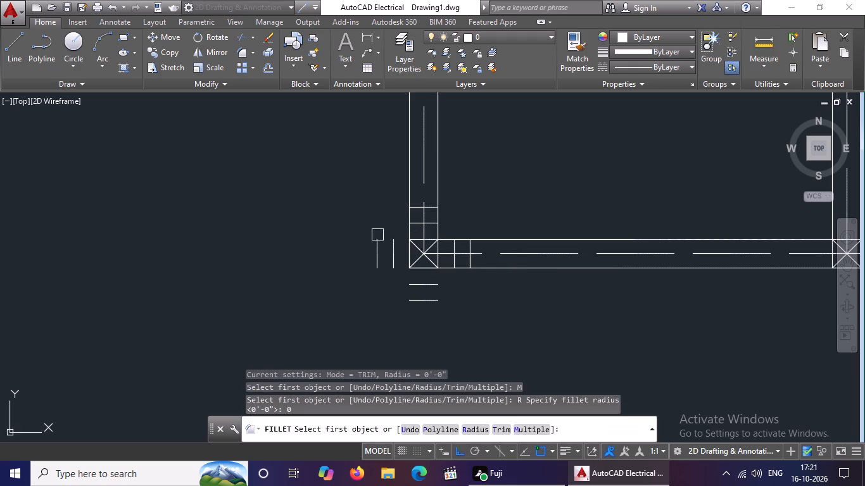
left_click(392, 247)
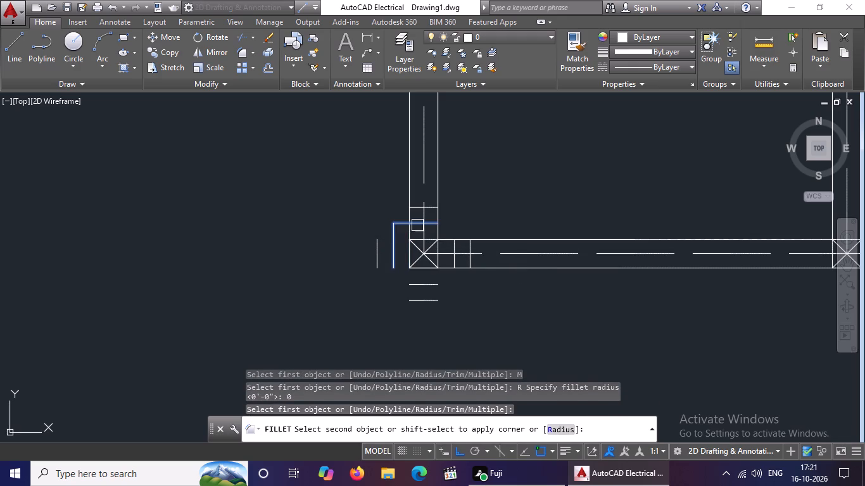
left_click(417, 225)
left_click(395, 254)
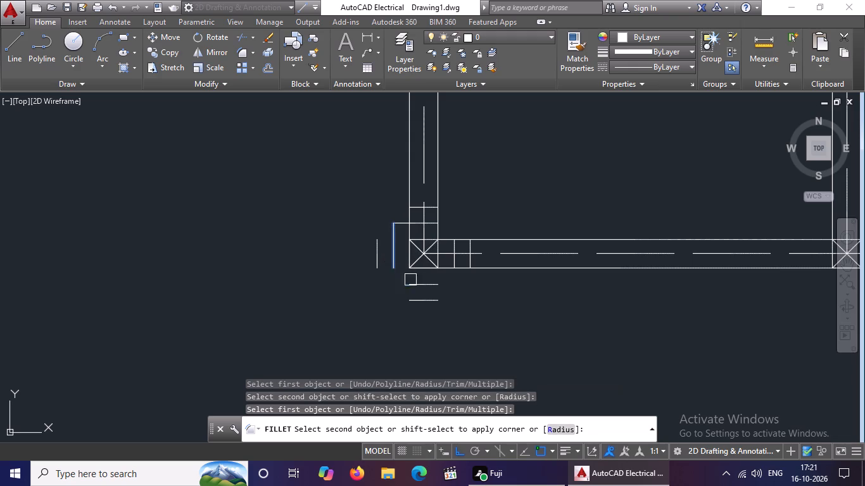
left_click(422, 287)
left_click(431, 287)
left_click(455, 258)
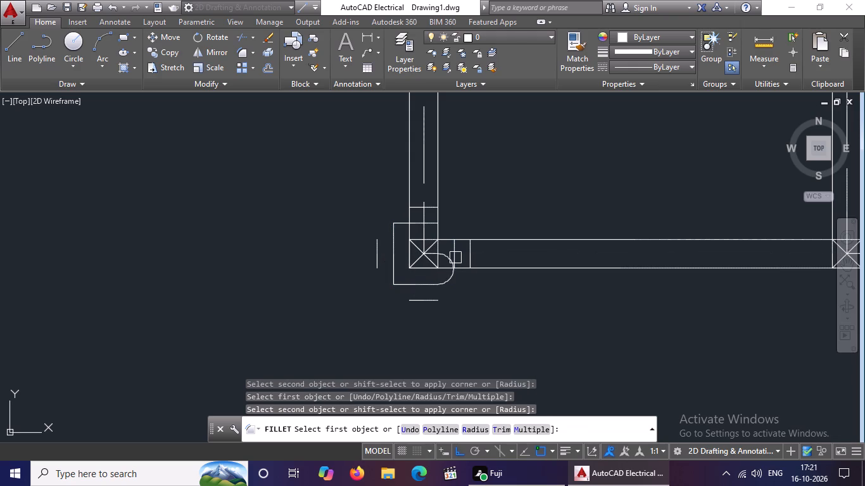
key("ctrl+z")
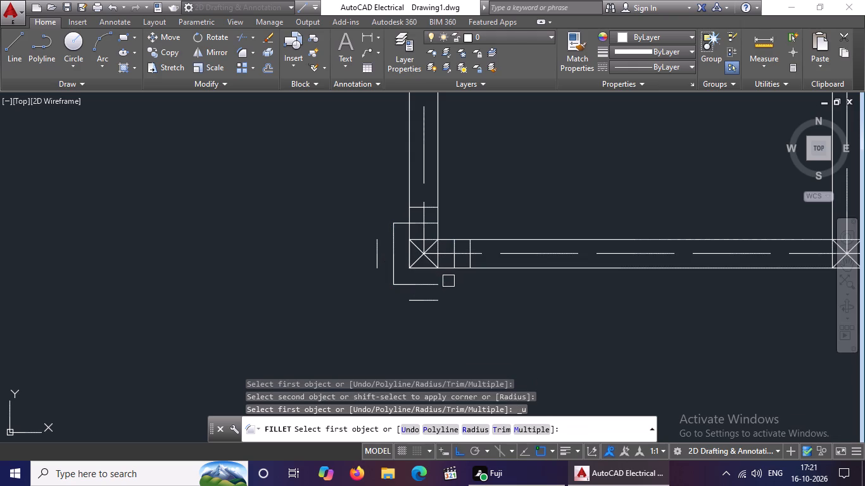
Close the inner square around the corner column by filleting its right line with the bottom and top lines.
left_click(417, 284)
scroll(464, 254, "up", 2)
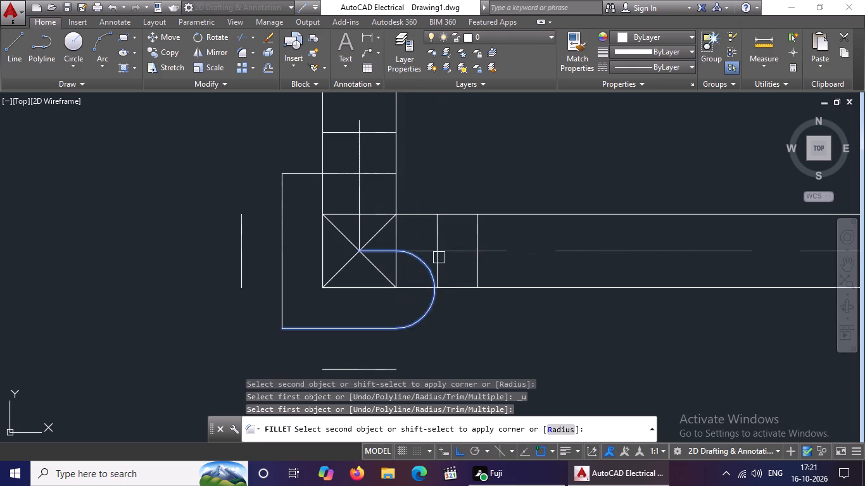
left_click(434, 266)
left_click(374, 171)
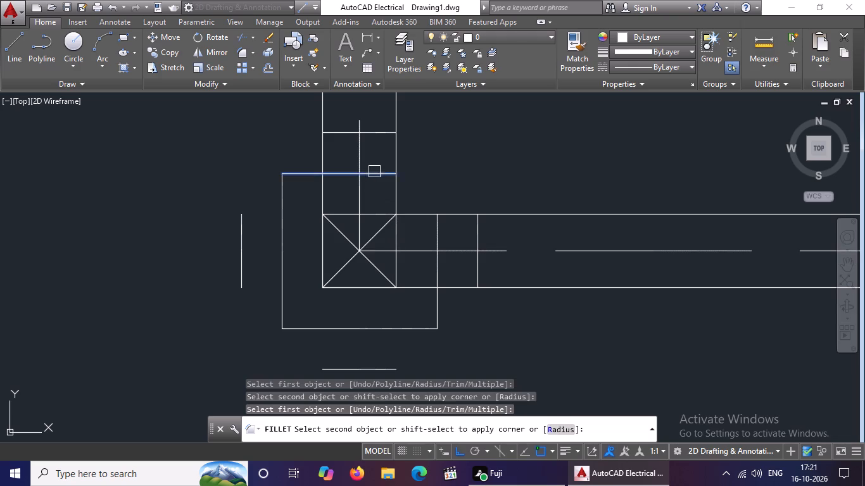
left_click(439, 231)
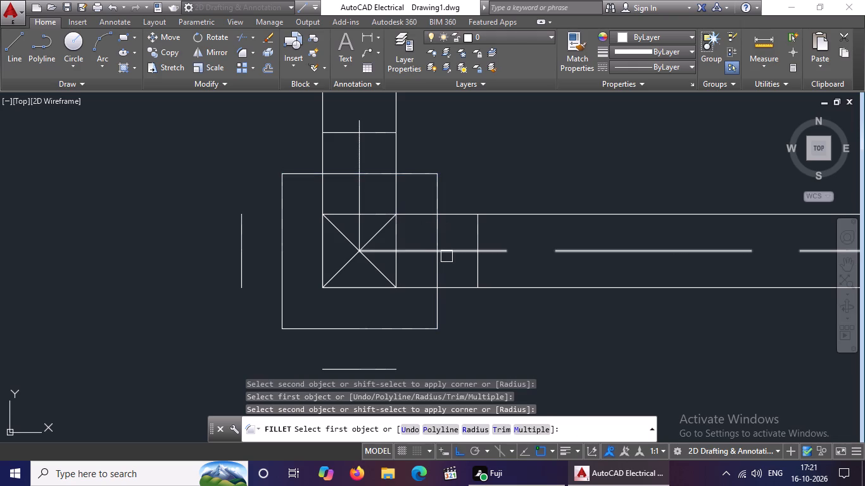
Fillet the four corners of the outer ring at radius 0 to close the larger square around the corner column.
left_click(379, 366)
left_click(477, 271)
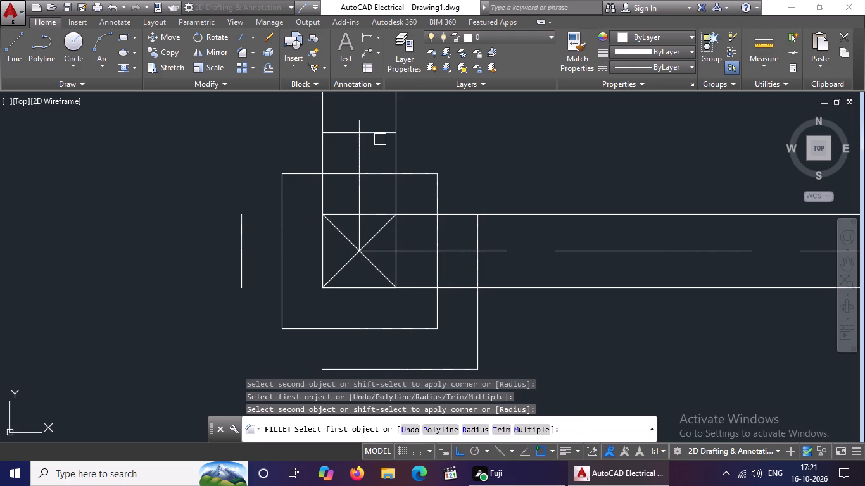
left_click(378, 135)
left_click(479, 236)
left_click_drag(241, 266, 253, 281)
left_click(383, 370)
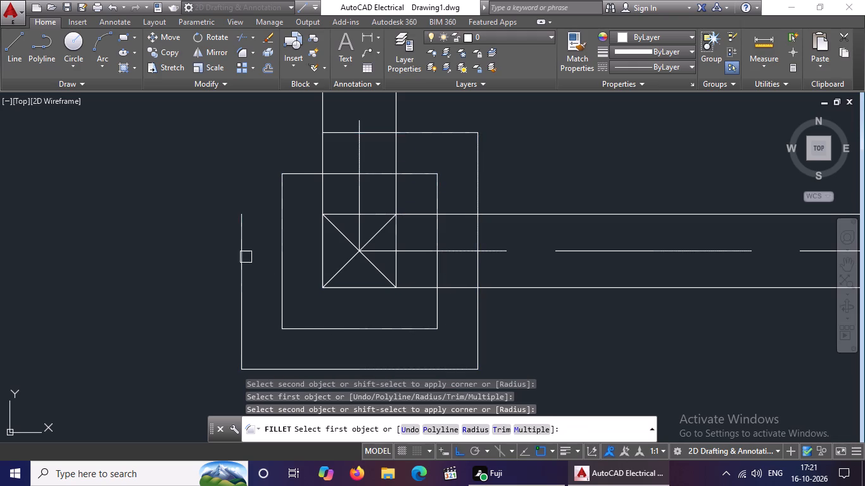
left_click_drag(244, 254, 245, 244)
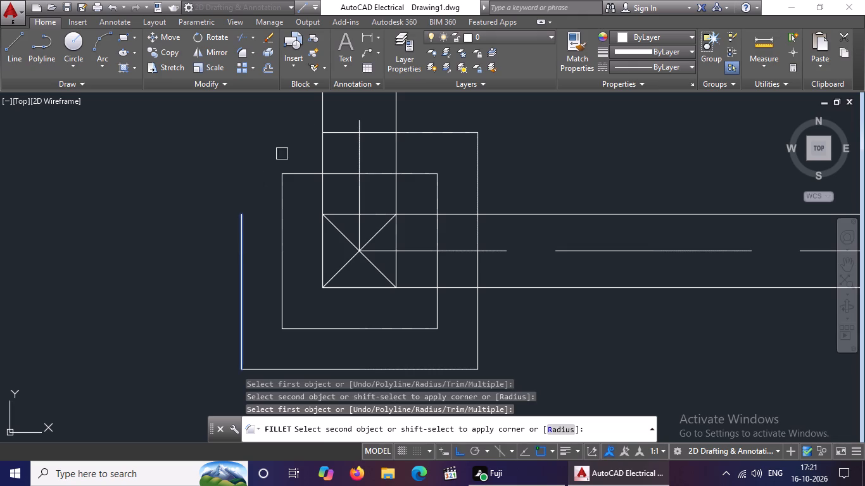
left_click(336, 135)
scroll(386, 136, "down", 4)
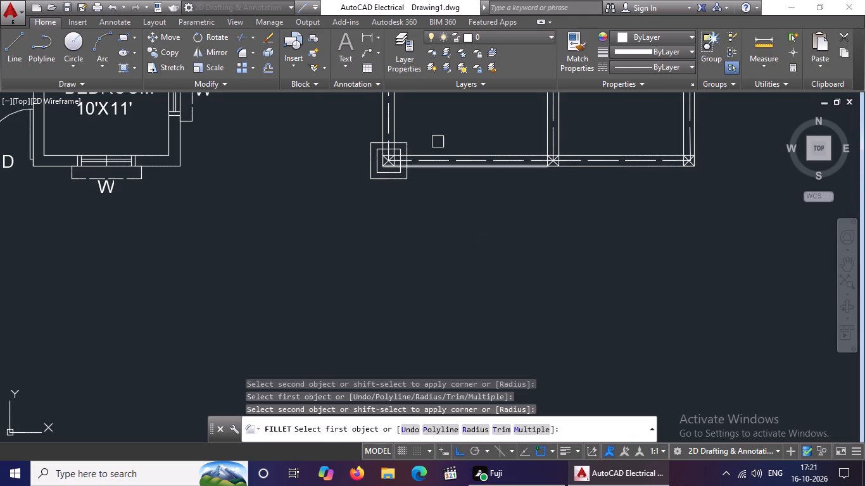
middle_click_drag(439, 115, 421, 220)
scroll(434, 220, "down", 2)
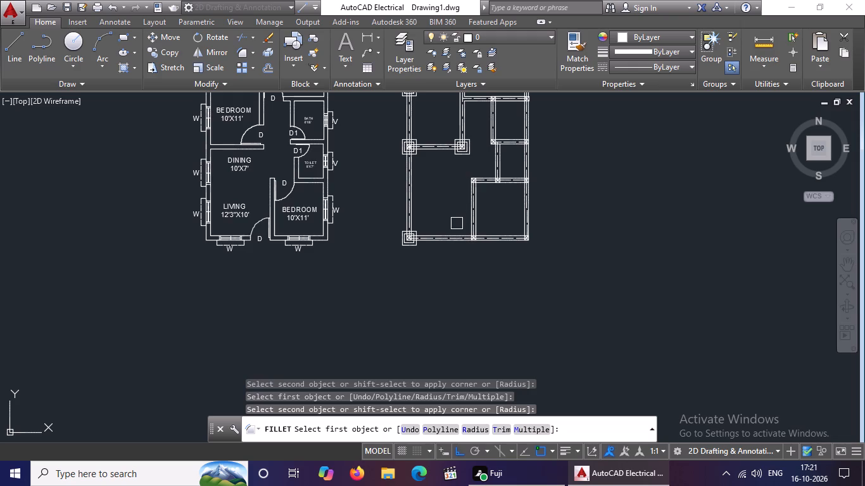
key("Escape")
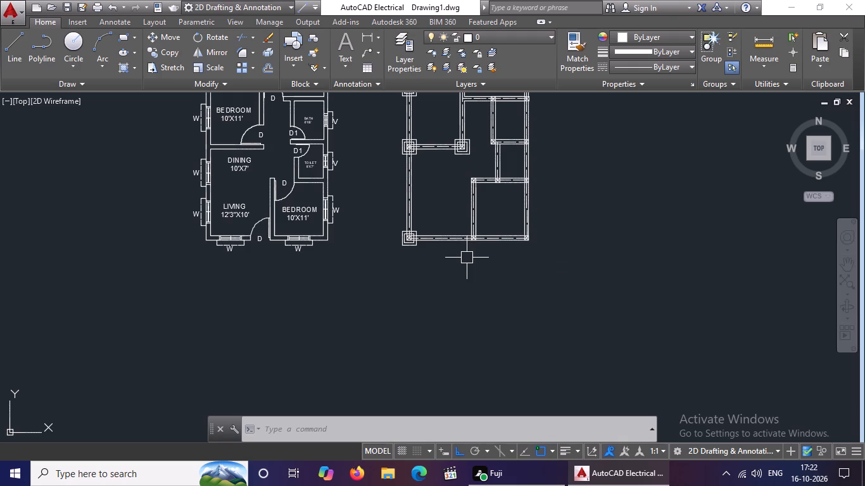
key("Escape")
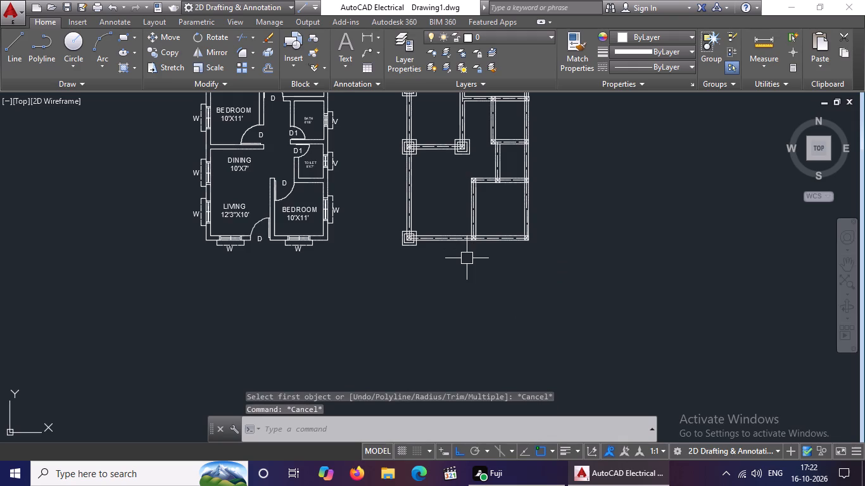
Offset the bottom, left and top edges of the middle column on the bottom wall outward by 0.5.
scroll(455, 246, "up", 2)
key("Escape")
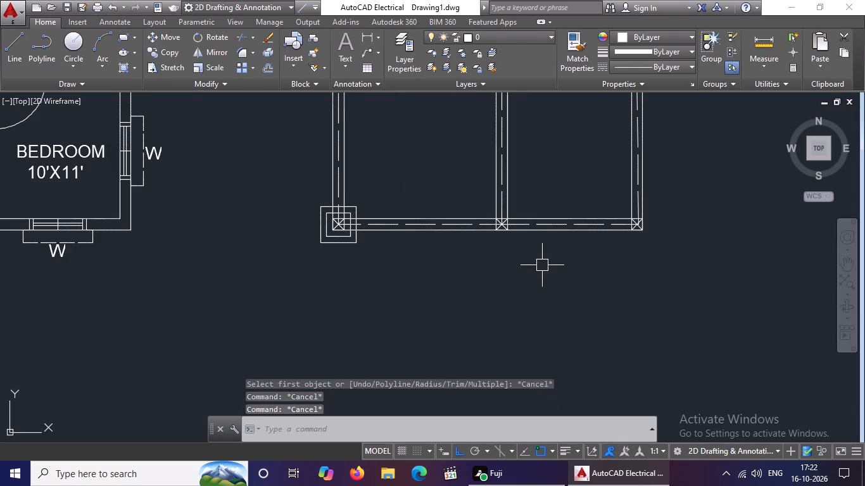
key("o")
key("Return")
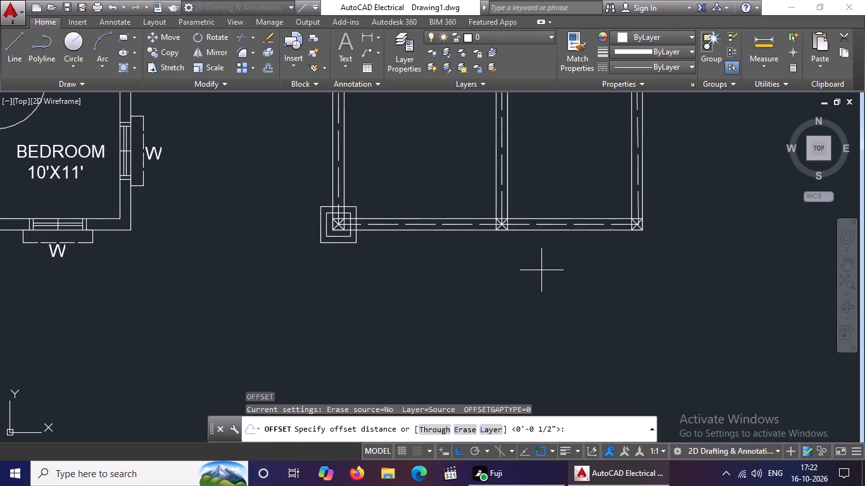
type("0.")
key("4")
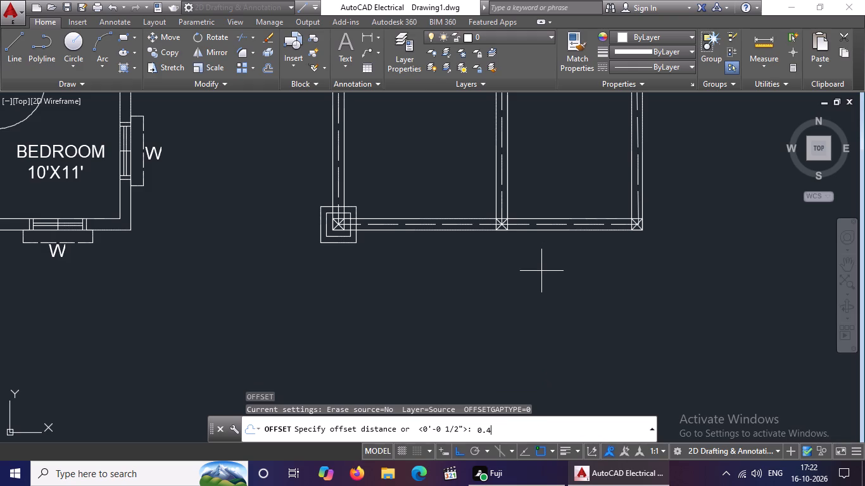
key("BackSpace")
key("5")
key("Return")
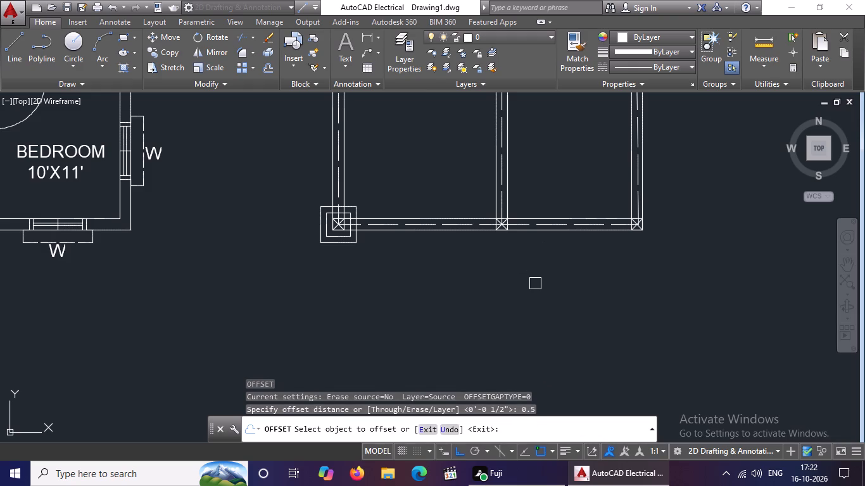
scroll(521, 219, "up", 2)
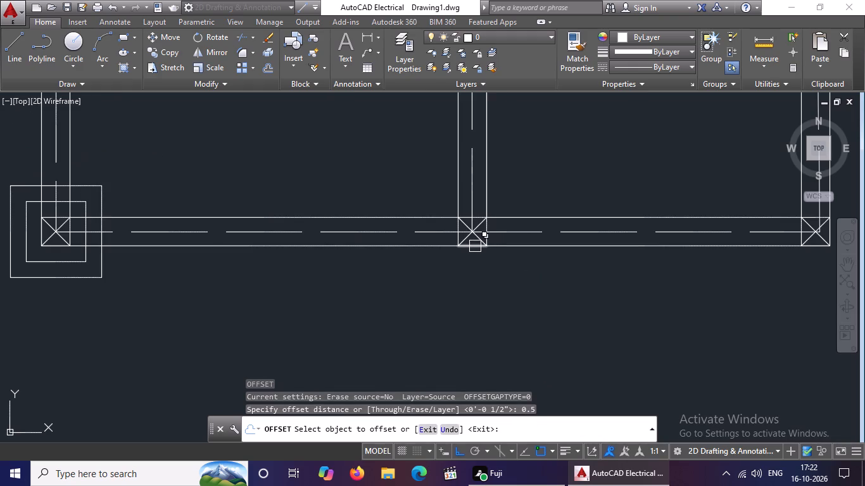
left_click(475, 246)
left_click(479, 273)
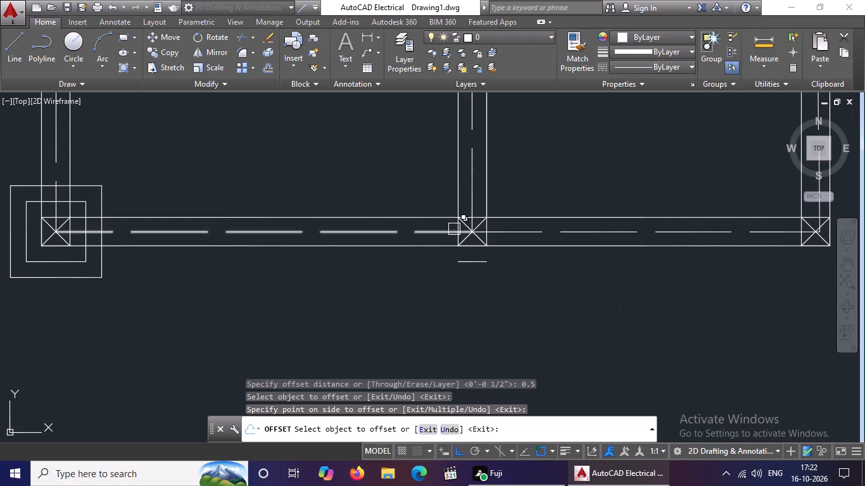
scroll(450, 218, "up", 2)
left_click_drag(469, 240, 464, 240)
left_click_drag(325, 223, 363, 222)
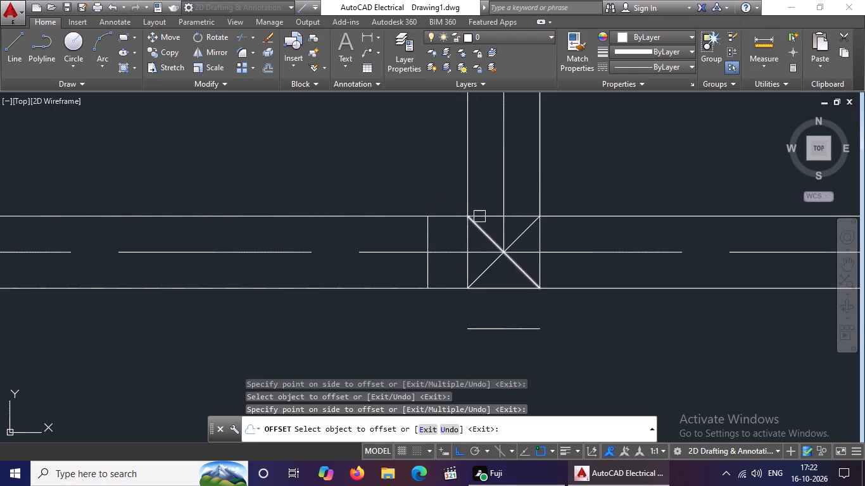
left_click_drag(489, 215, 486, 197)
left_click(464, 154)
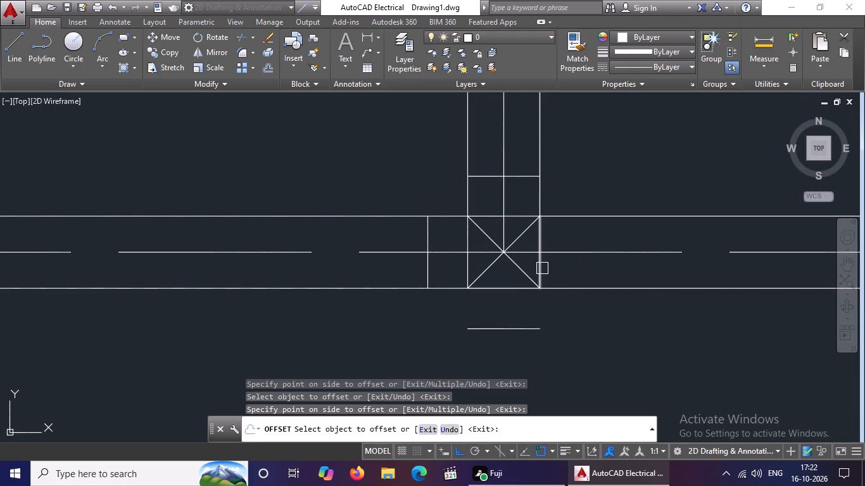
Offset the middle column's right edge and the inner ring's bottom line outward by 0.5.
left_click_drag(542, 268, 550, 270)
left_click(631, 289)
left_click(529, 328)
left_click(538, 355)
scroll(590, 277, "down", 2)
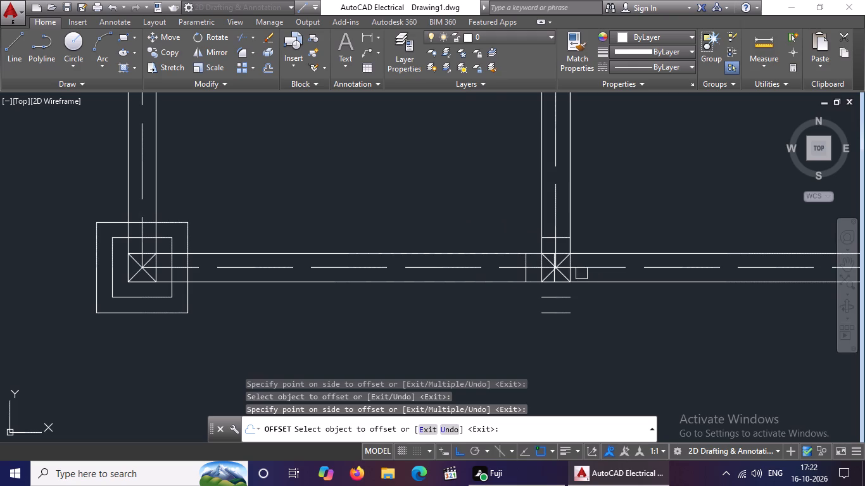
scroll(578, 273, "up", 3)
left_click(540, 282)
left_click(640, 301)
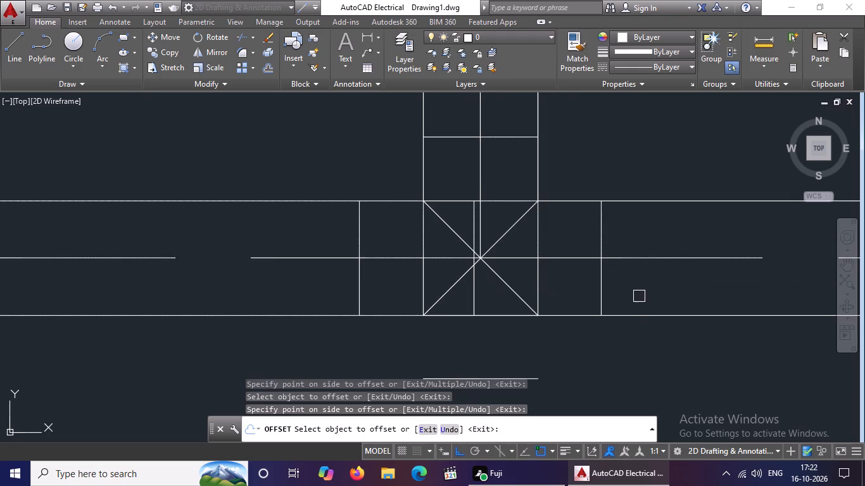
Offset the right, top and left inner-ring lines of the middle column outward by 0.5 for the outer ring.
left_click_drag(603, 296, 620, 290)
left_click(673, 282)
scroll(674, 282, "down", 1)
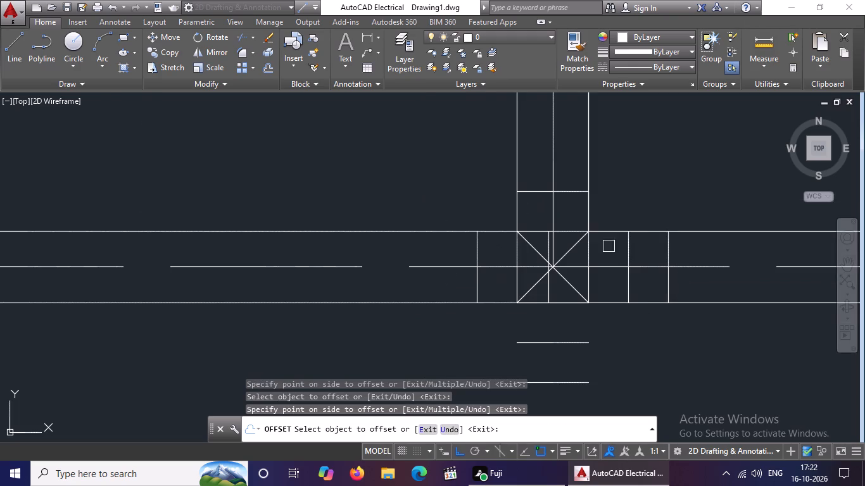
left_click_drag(578, 193, 577, 183)
left_click(567, 153)
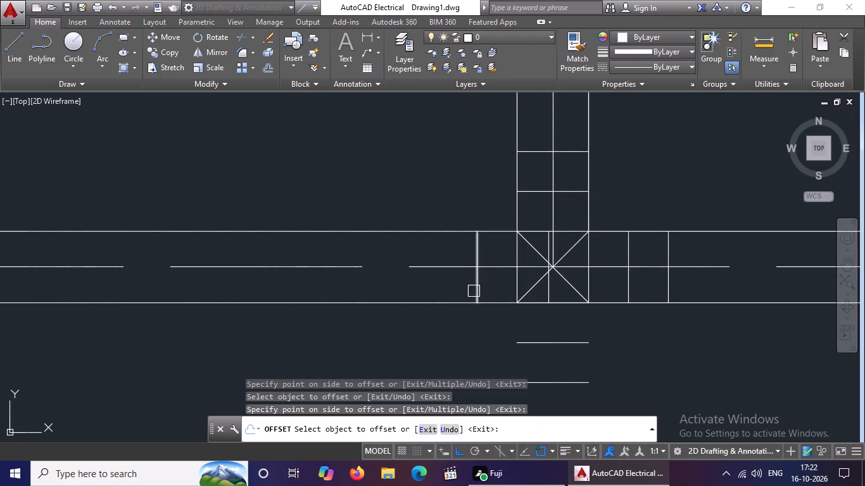
left_click_drag(474, 289, 430, 289)
left_click(368, 285)
Offset the top, left, bottom and right edges of the bottom-right corner column outward by 0.5.
scroll(423, 273, "down", 2)
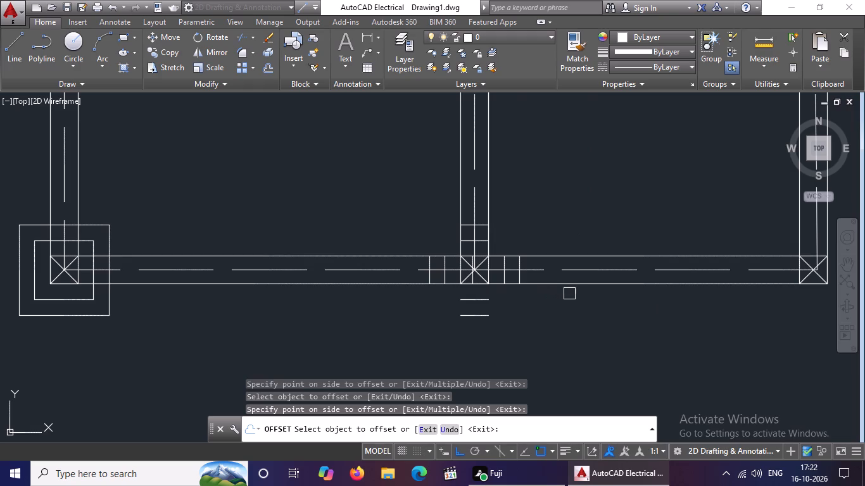
middle_click_drag(614, 268, 614, 268)
middle_click_drag(614, 268, 560, 281)
scroll(564, 281, "down", 1)
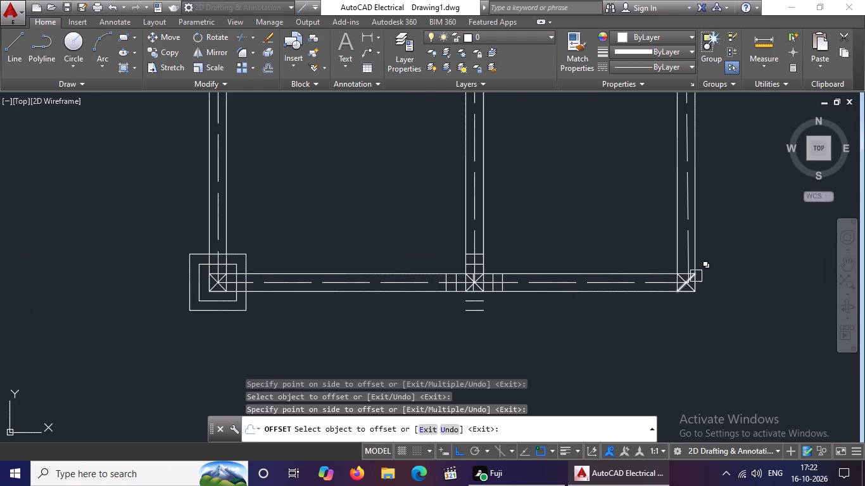
scroll(696, 276, "up", 2)
left_click(660, 273)
left_click_drag(658, 247, 656, 255)
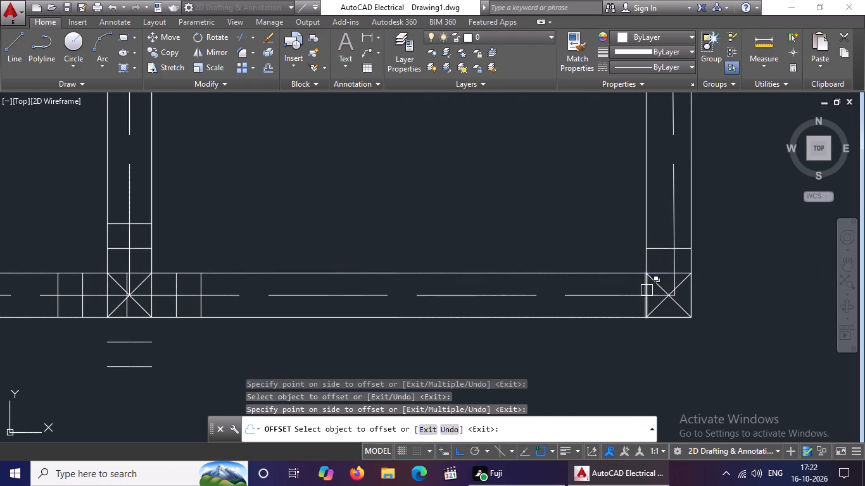
left_click_drag(643, 306, 619, 307)
left_click_drag(536, 308, 579, 308)
left_click(667, 318)
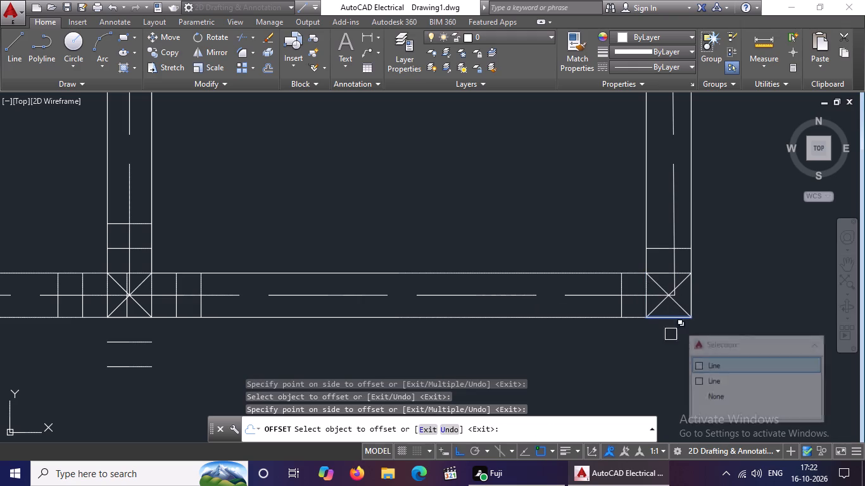
left_click(680, 362)
left_click_drag(693, 303, 705, 299)
left_click(761, 287)
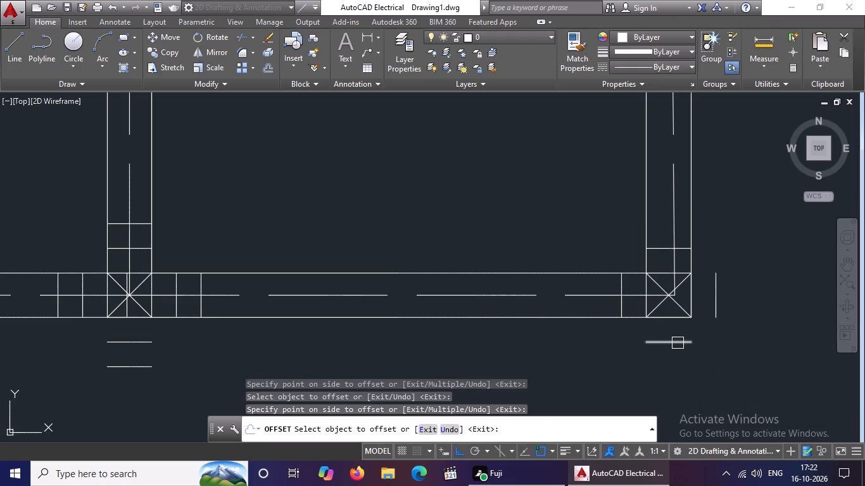
Offset the four inner-ring lines of the bottom-right corner column outward by 0.5 for the outer ring, and end Offset.
left_click(678, 342)
left_click(683, 364)
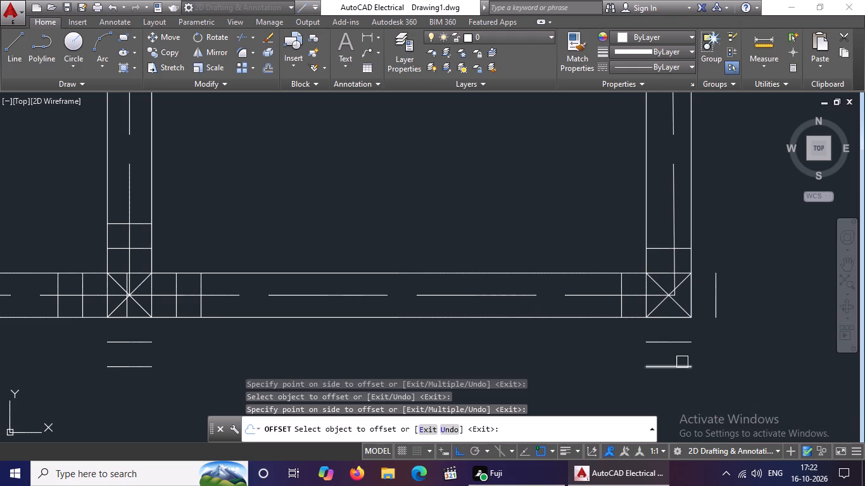
left_click(622, 306)
left_click_drag(506, 301, 531, 301)
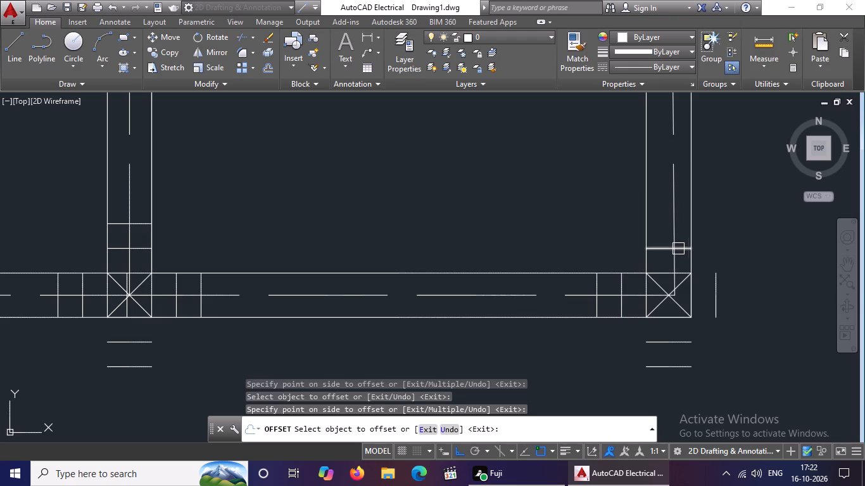
left_click_drag(663, 251, 662, 239)
left_click_drag(657, 210, 659, 223)
left_click(719, 307)
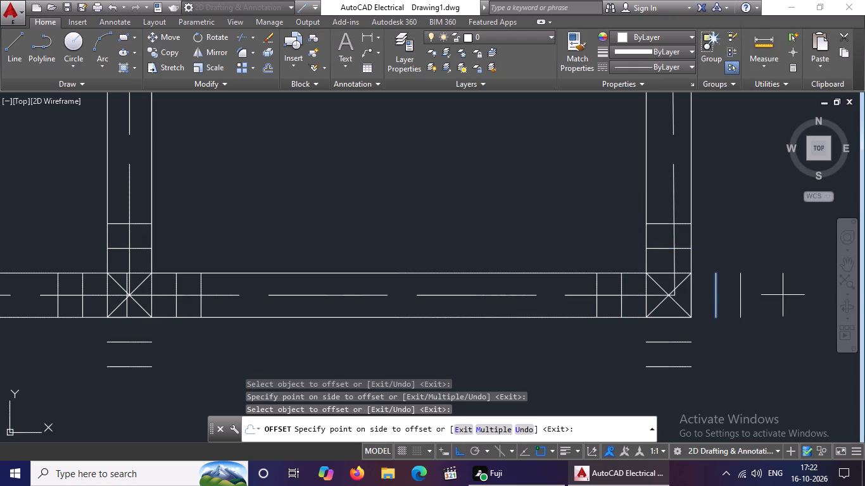
left_click(783, 295)
scroll(783, 295, "down", 2)
key("Escape")
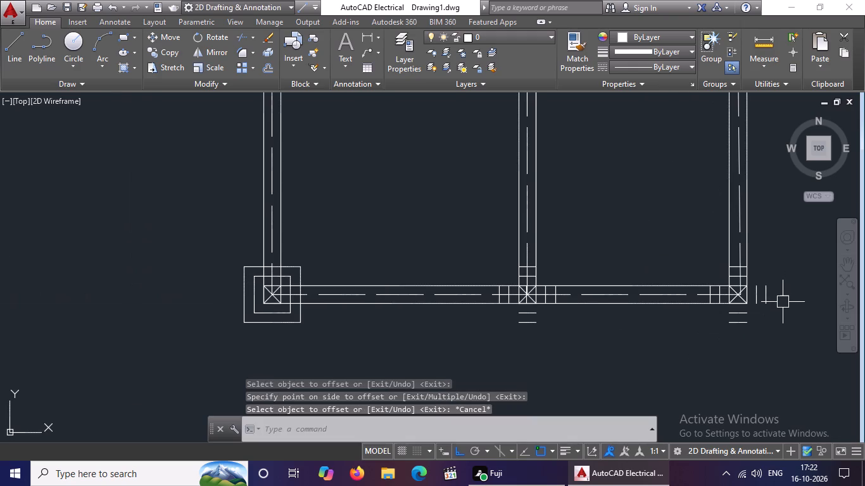
Fillet with the Multiple option and radius 0, joining the middle column's outer-ring bottom line to its left and right lines.
type("F M")
key("space")
type("R")
key("space")
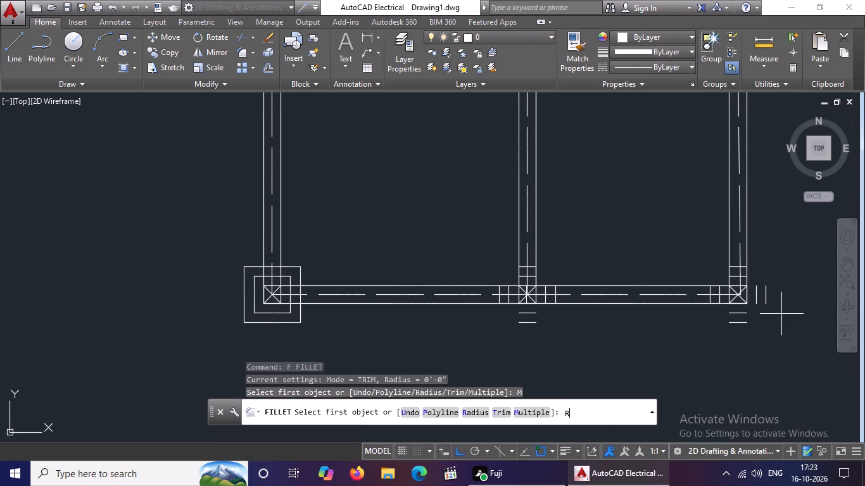
key("0")
key("space")
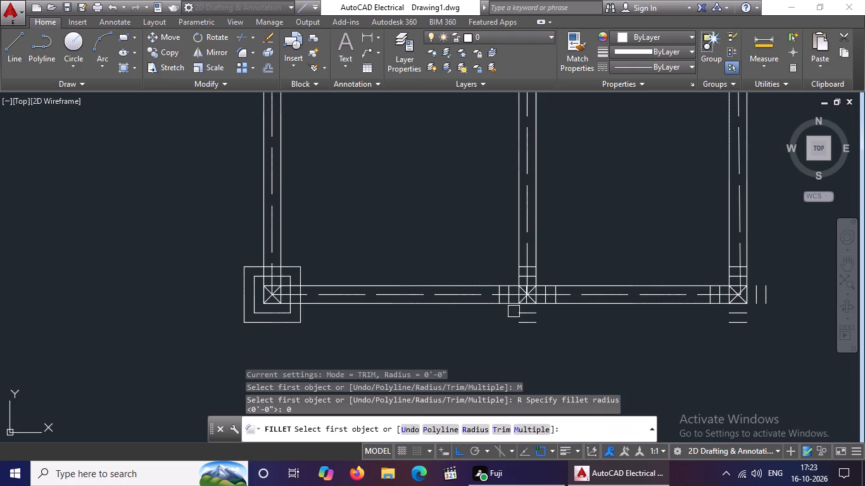
scroll(512, 311, "up", 2)
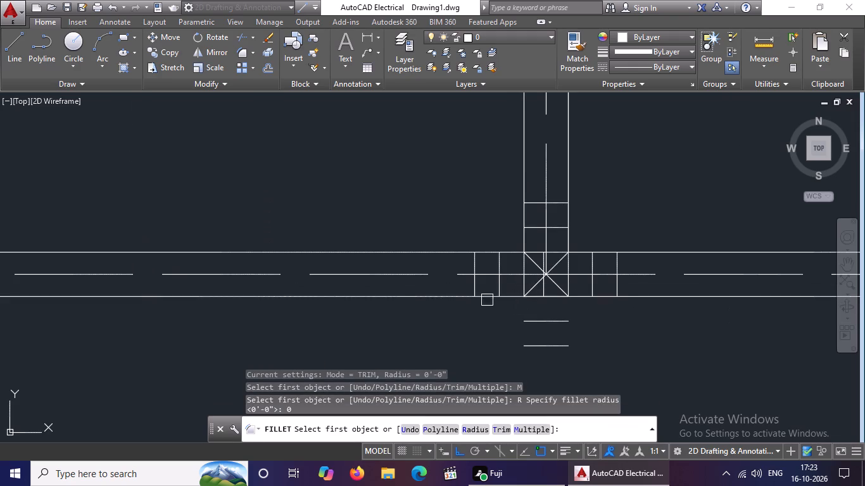
left_click(475, 285)
left_click(548, 347)
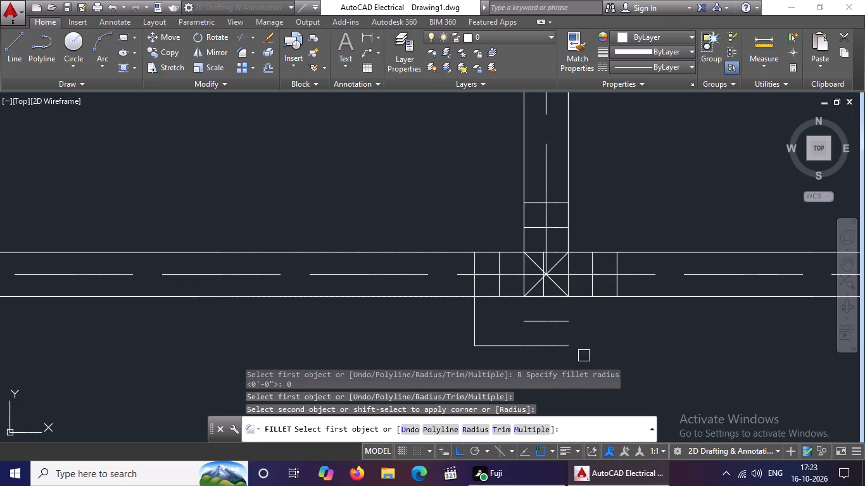
left_click(562, 351)
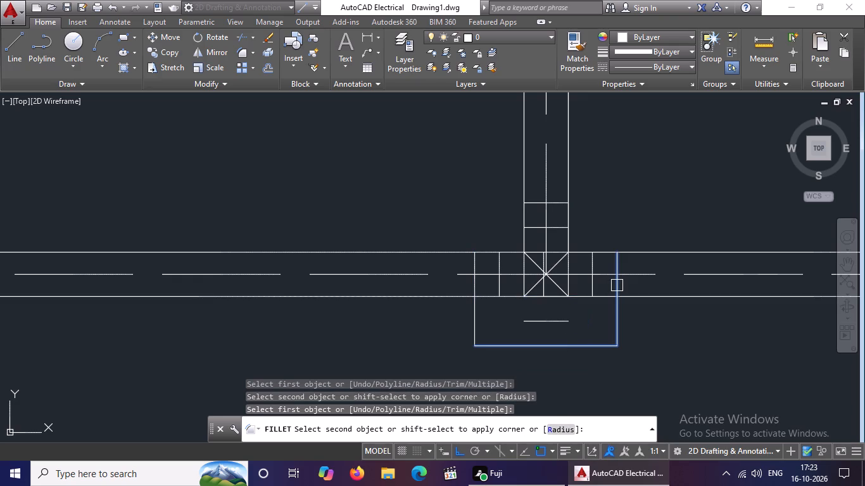
left_click(617, 285)
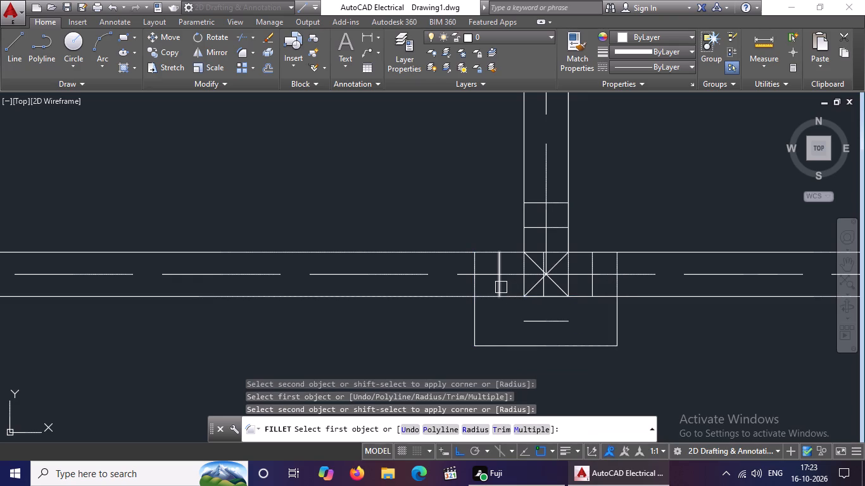
Fillet the two bottom corners of the inner ring around the middle column at radius 0.
left_click(501, 287)
left_click(554, 322)
left_click(591, 289)
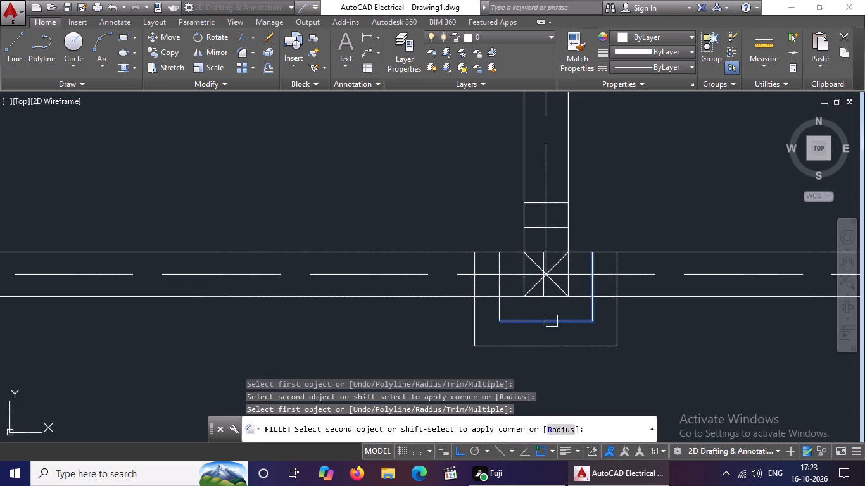
left_click(552, 321)
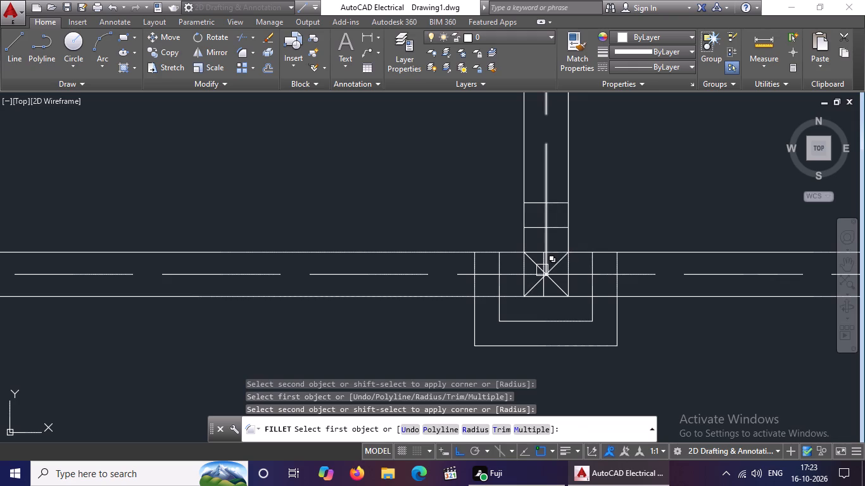
Close both squares around the middle column by filleting the top corners of the outer and inner rings at radius 0.
left_click(472, 265)
left_click(538, 201)
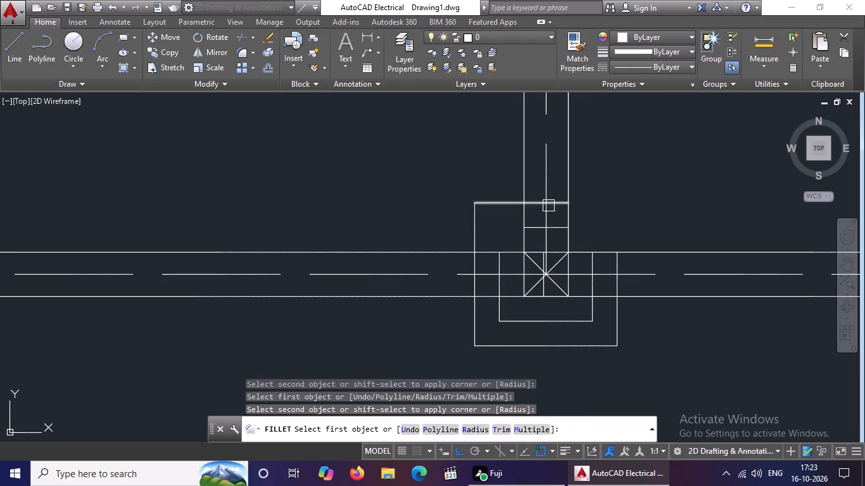
left_click(619, 265)
left_click(560, 200)
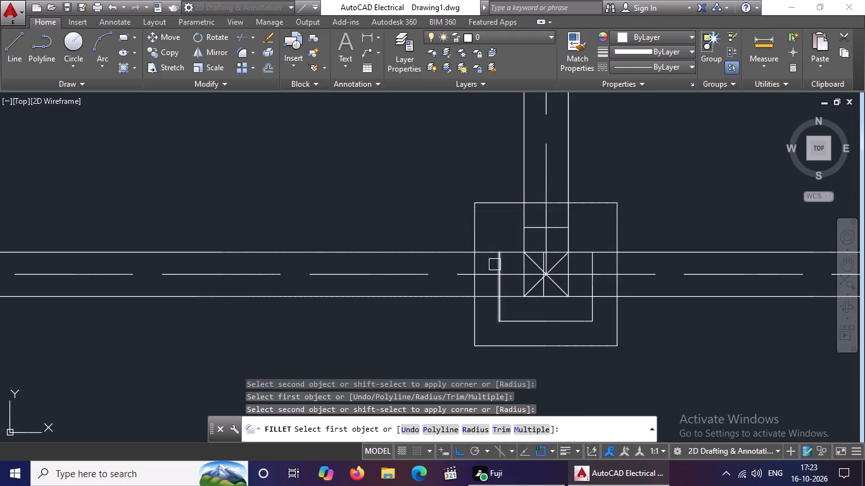
left_click(502, 265)
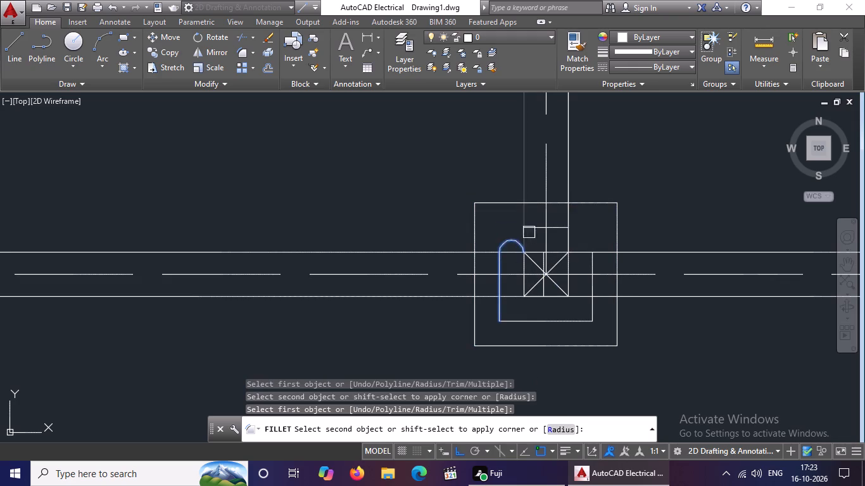
left_click(538, 227)
left_click(589, 266)
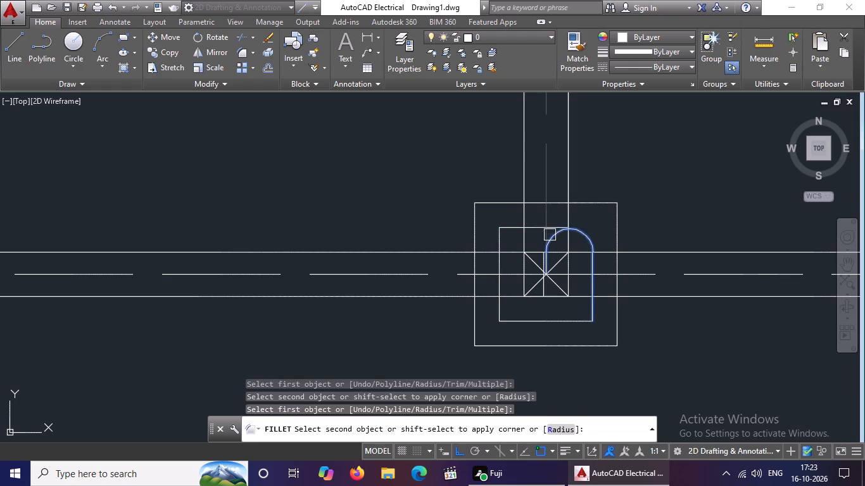
left_click(559, 229)
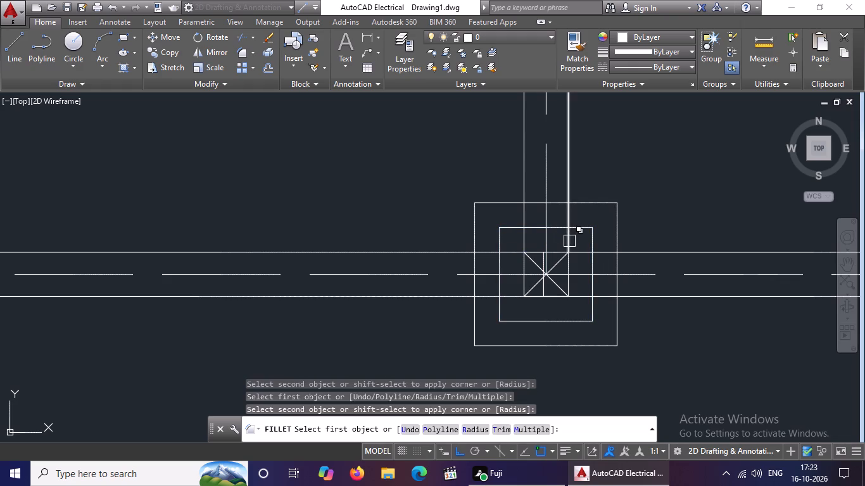
Close the inner square around the bottom-right corner column by filleting its four corners at radius 0.
scroll(579, 234, "down", 2)
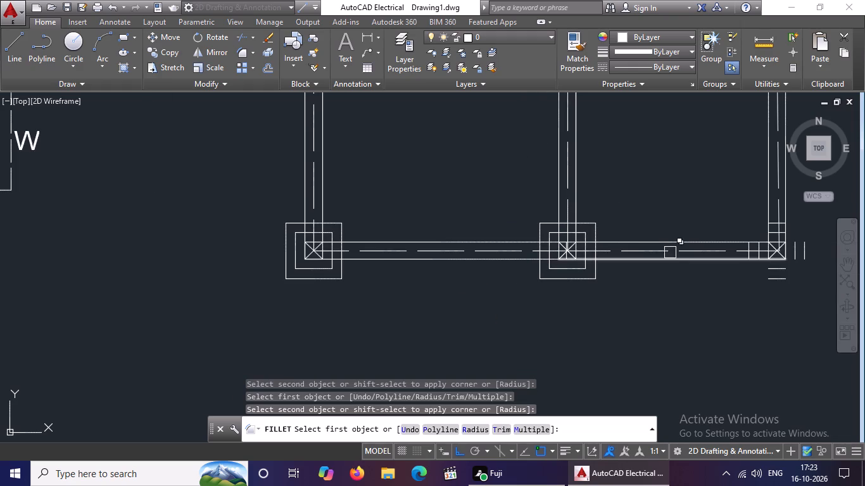
middle_click_drag(683, 233, 550, 230)
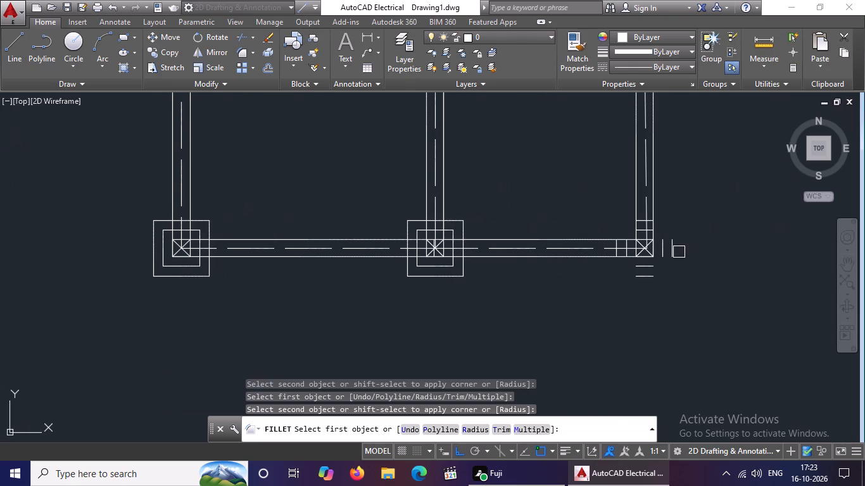
scroll(678, 252, "up", 1)
scroll(597, 259, "up", 1)
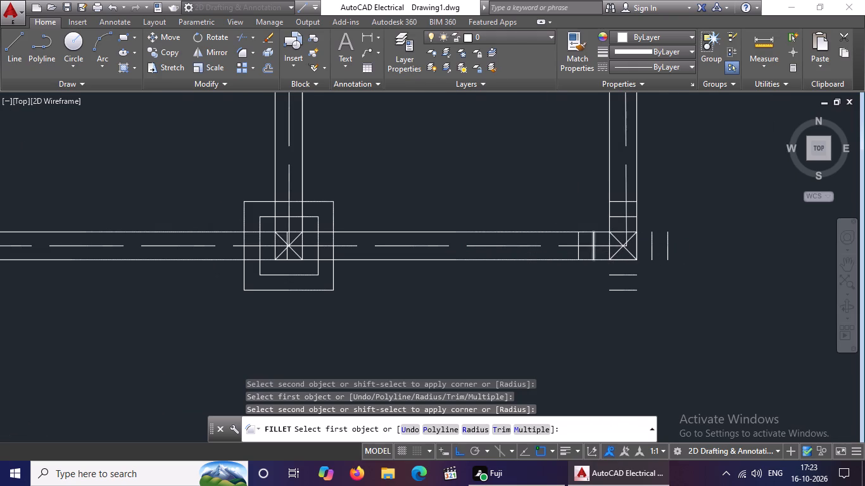
left_click(591, 251)
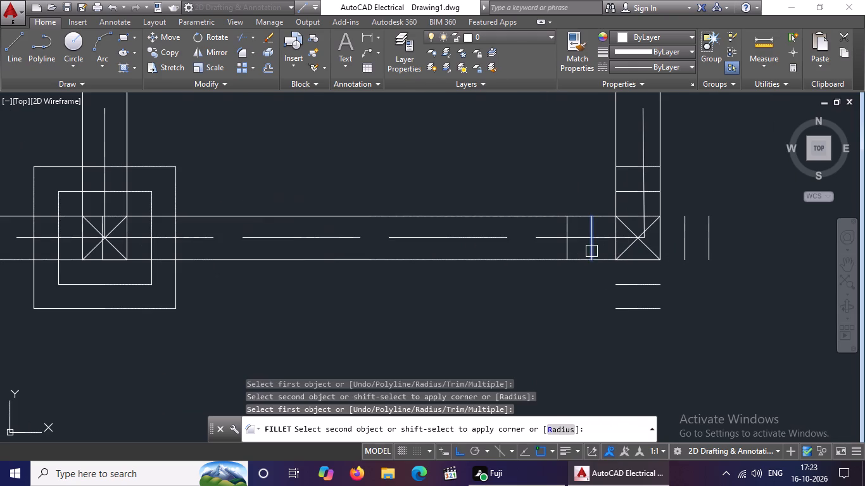
left_click(640, 279)
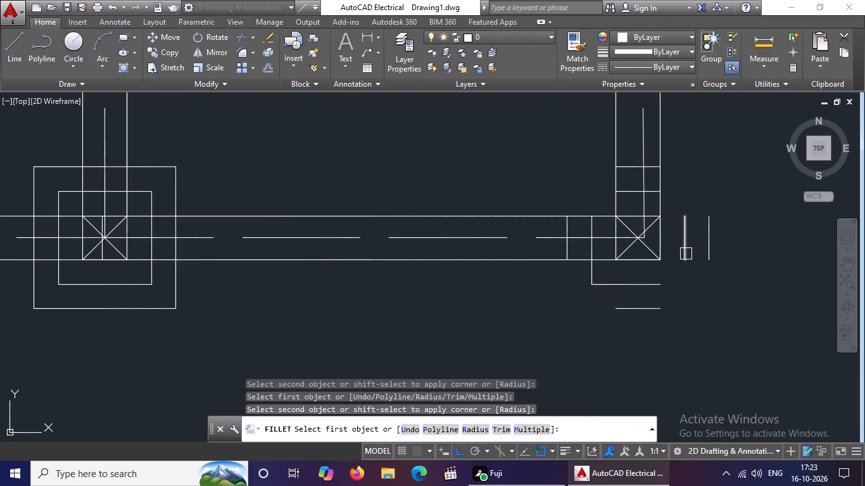
left_click(687, 252)
left_click(654, 285)
left_click(595, 232)
left_click(633, 195)
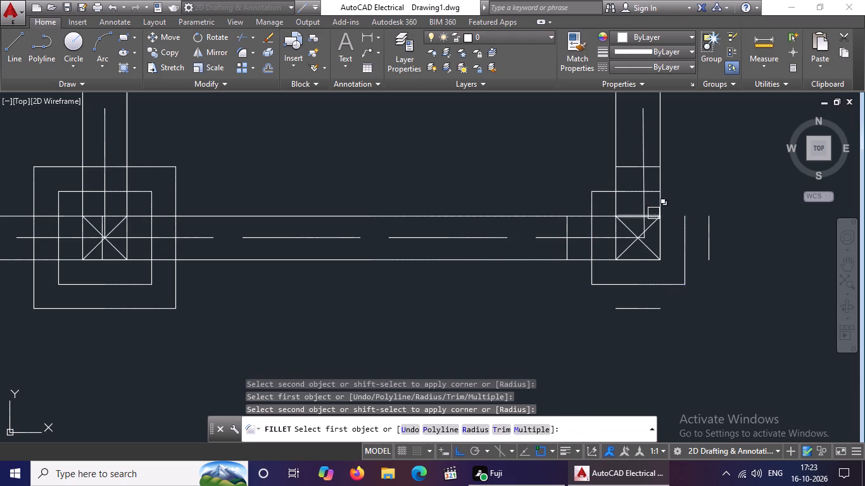
left_click(683, 231)
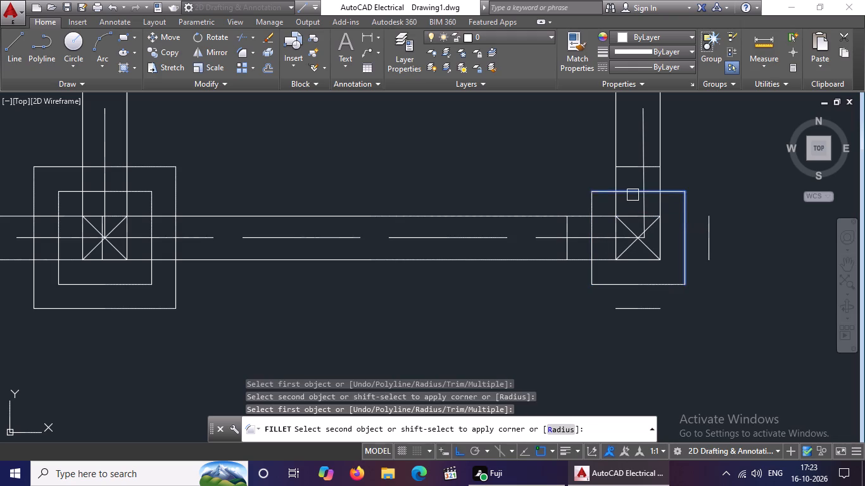
left_click(633, 194)
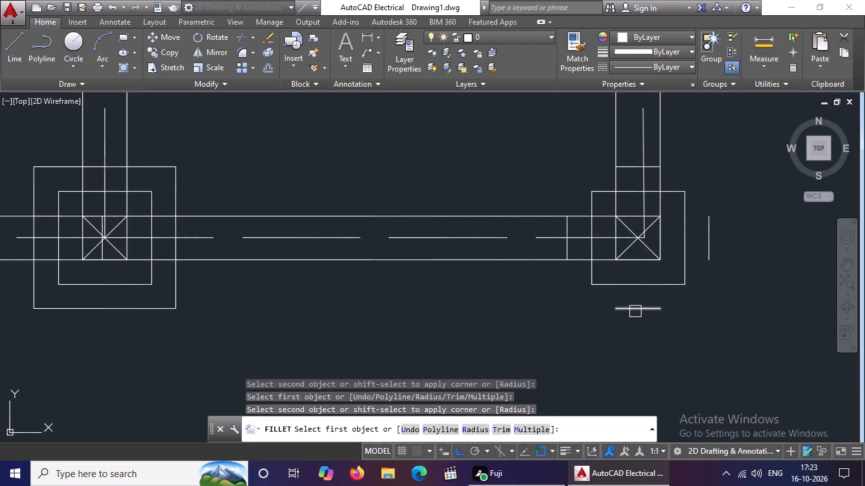
Close the outer square around the bottom-right corner column by filleting its four corners at radius 0, and end Fillet.
left_click(636, 312)
left_click(568, 251)
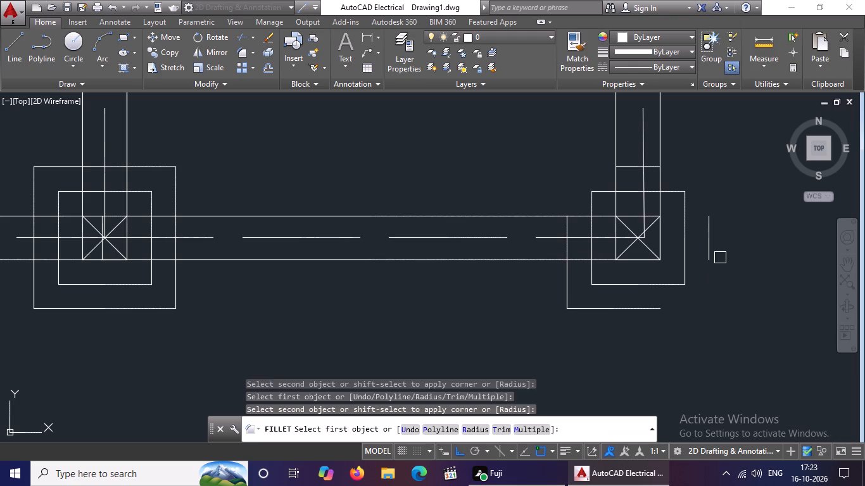
left_click(709, 257)
left_click(635, 315)
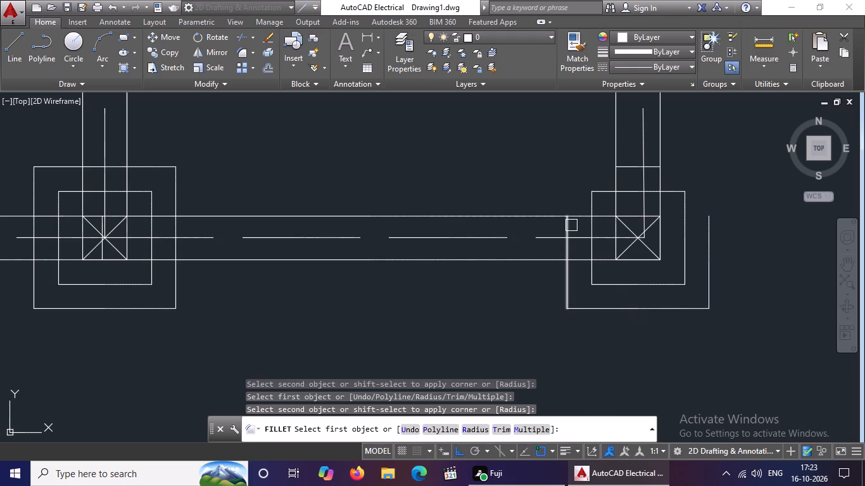
left_click(567, 231)
left_click(635, 164)
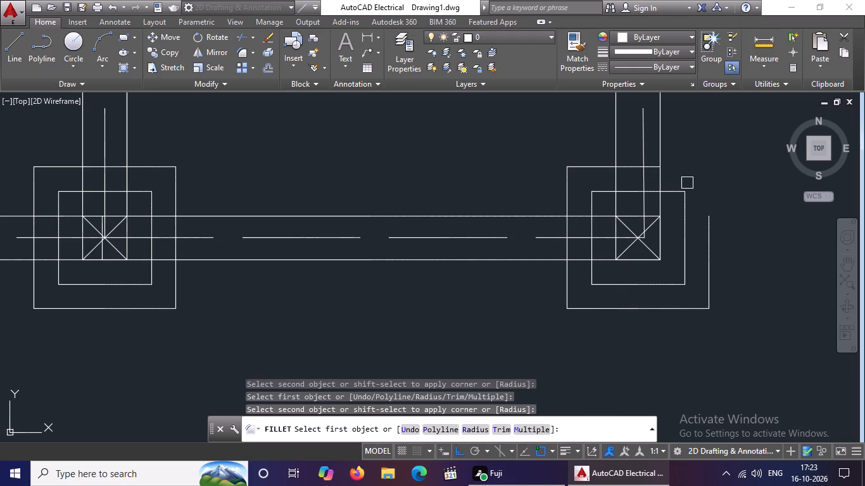
left_click(652, 170)
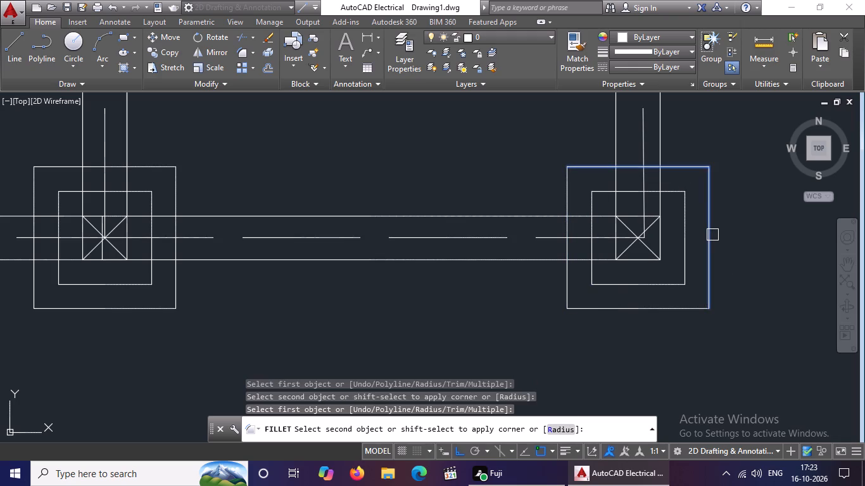
left_click(712, 235)
scroll(715, 233, "down", 5)
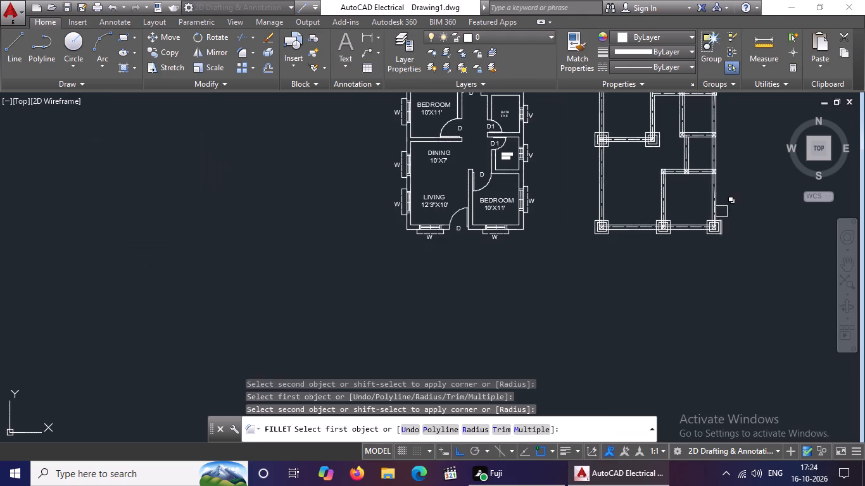
middle_click_drag(746, 173, 743, 191)
scroll(746, 173, "up", 1)
scroll(742, 194, "down", 1)
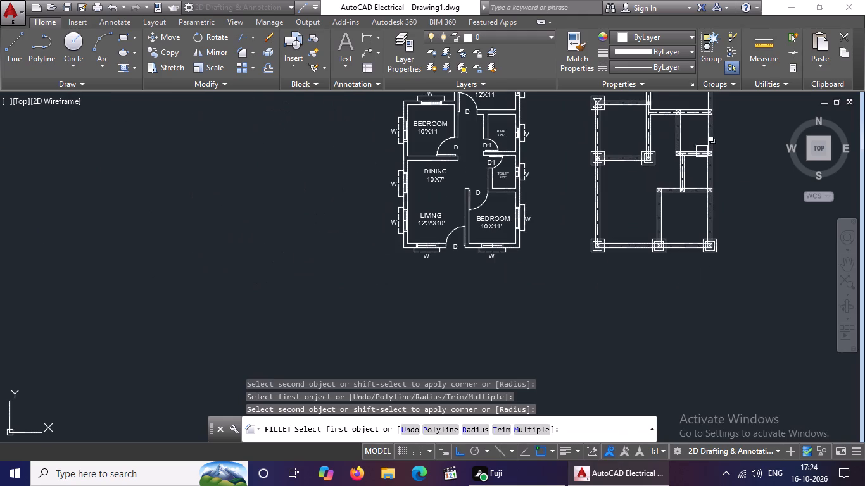
middle_click_drag(698, 165, 651, 249)
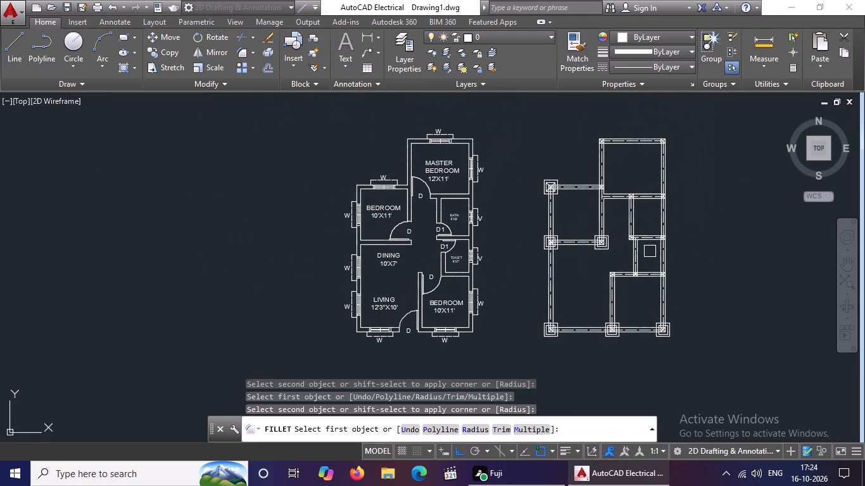
key("Escape")
Offset the right and bottom edges of the column directly above the bottom-middle column outward twice each by 0.5.
scroll(648, 281, "up", 3)
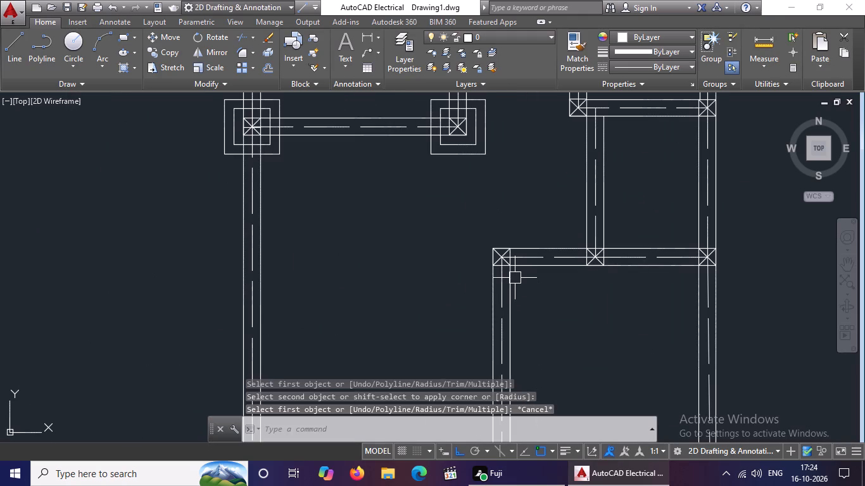
key("o")
key("Return")
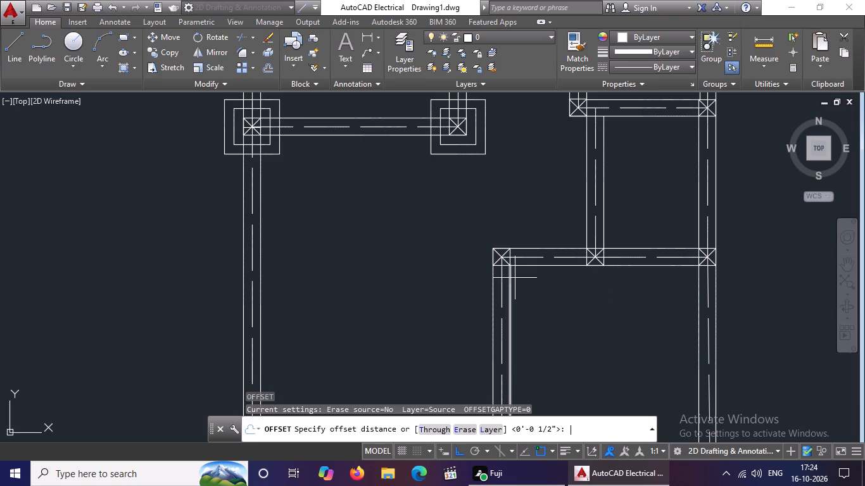
type("0.")
key("5")
key("Return")
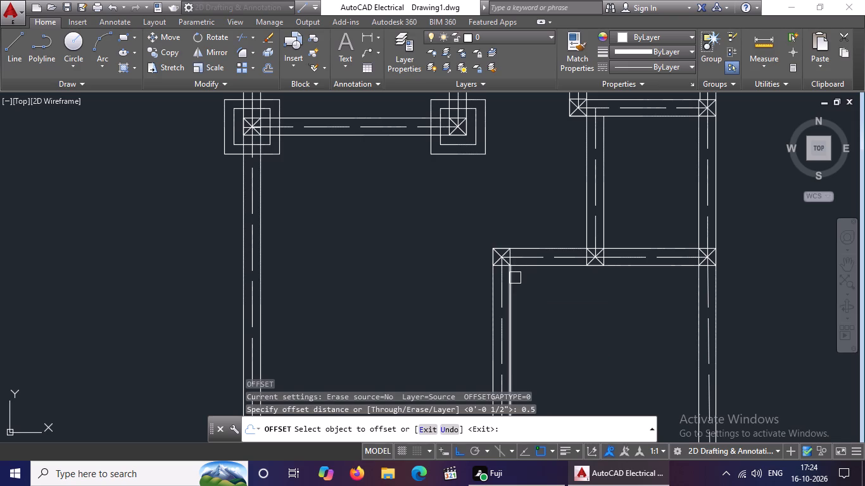
scroll(532, 283, "up", 2)
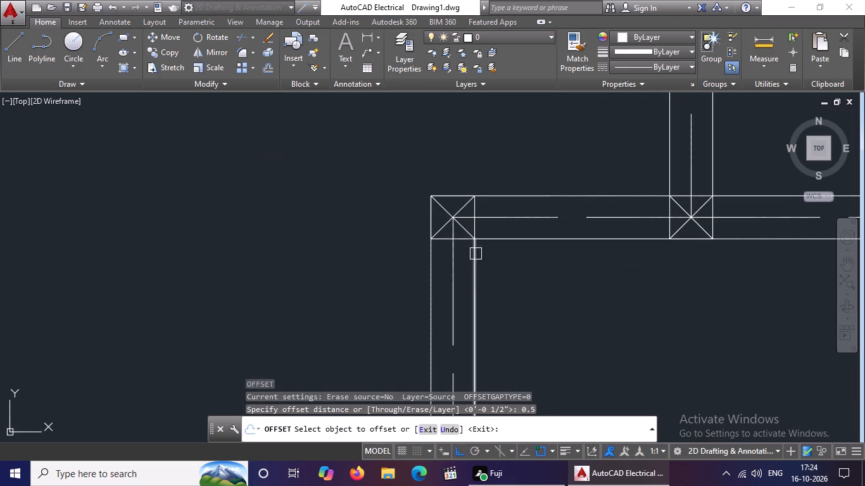
scroll(453, 244, "up", 2)
left_click(468, 232)
left_click_drag(469, 305, 473, 299)
left_click_drag(505, 217, 511, 216)
left_click(657, 200)
left_click_drag(567, 205, 620, 202)
left_click_drag(648, 201, 641, 208)
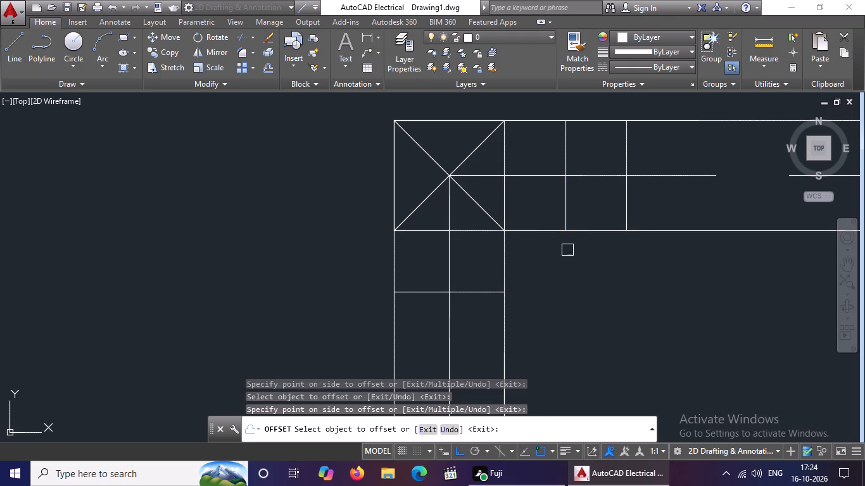
left_click_drag(491, 294, 488, 311)
left_click(481, 351)
Offset the left and top edges of that same column above the bottom-middle column outward twice each by 0.5.
left_click_drag(392, 200, 384, 202)
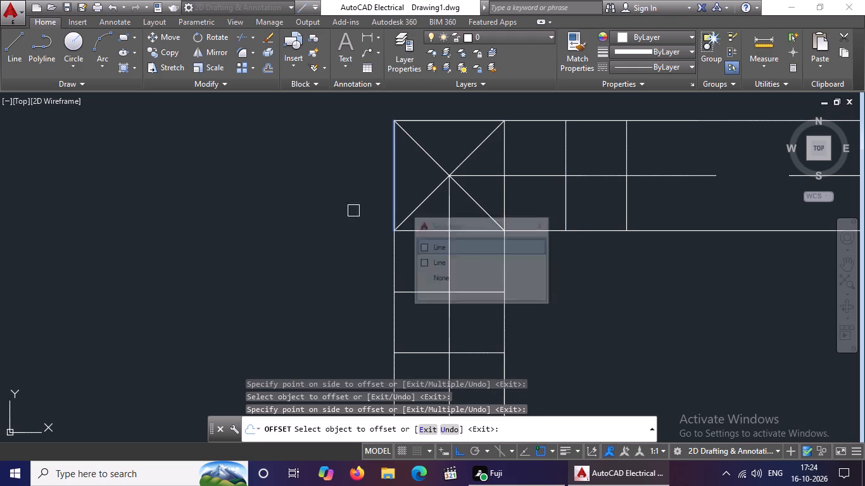
left_click(312, 219)
left_click_drag(332, 208, 293, 213)
left_click(253, 213)
scroll(315, 191, "down", 3)
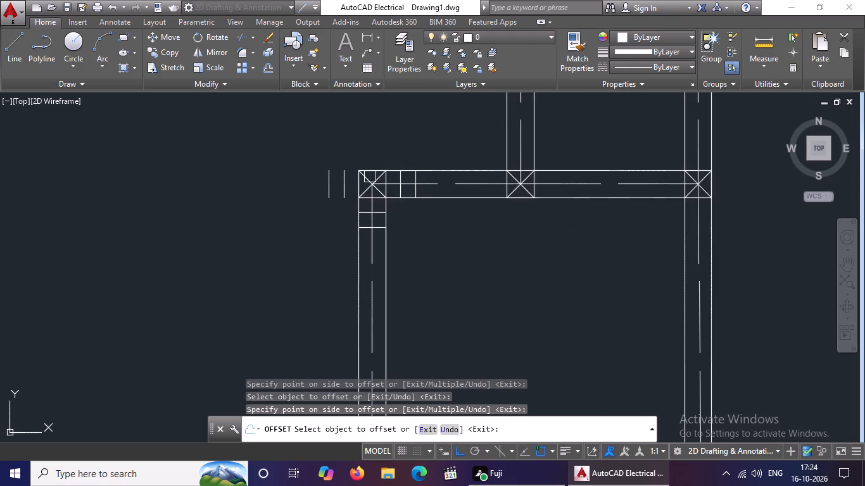
scroll(379, 169, "up", 3)
left_click_drag(355, 173, 357, 166)
left_click(365, 123)
scroll(362, 131, "down", 3)
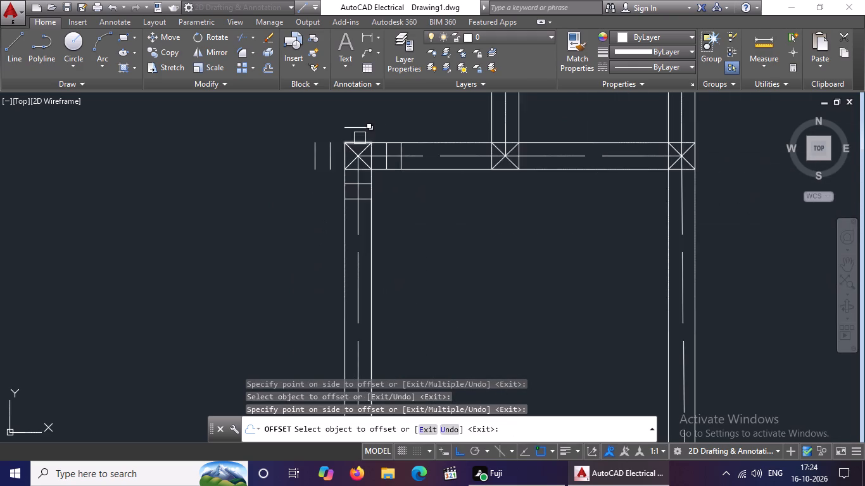
scroll(368, 110, "up", 1)
middle_click_drag(369, 110, 374, 194)
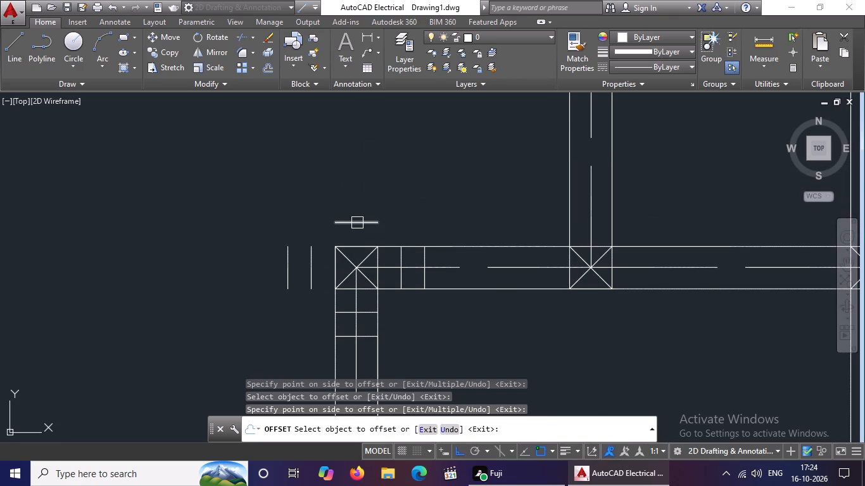
left_click(357, 223)
left_click(366, 188)
Offset the bottom and right edges of the middle column on the bottom-right room's upper wall outward twice each by 0.5.
scroll(419, 189, "down", 2)
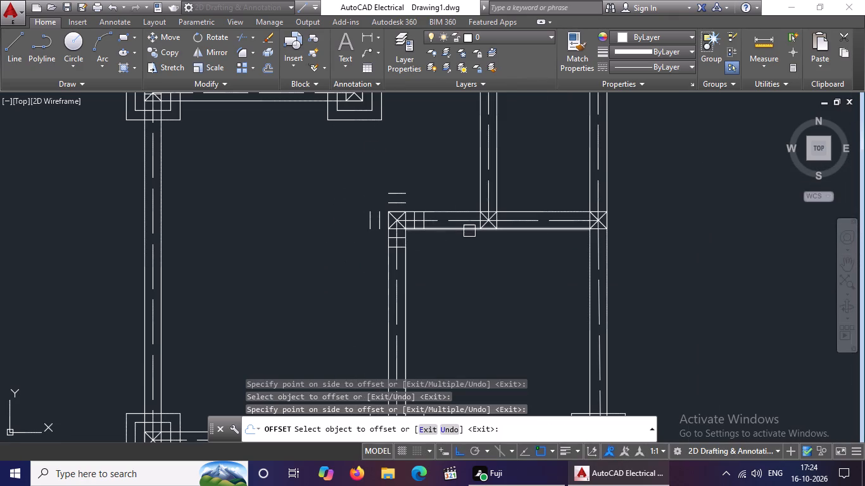
scroll(498, 228, "up", 3)
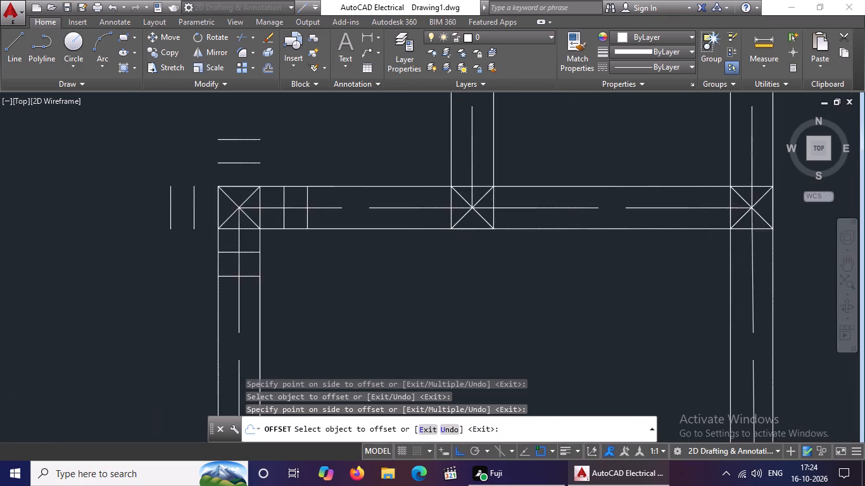
left_click(452, 230)
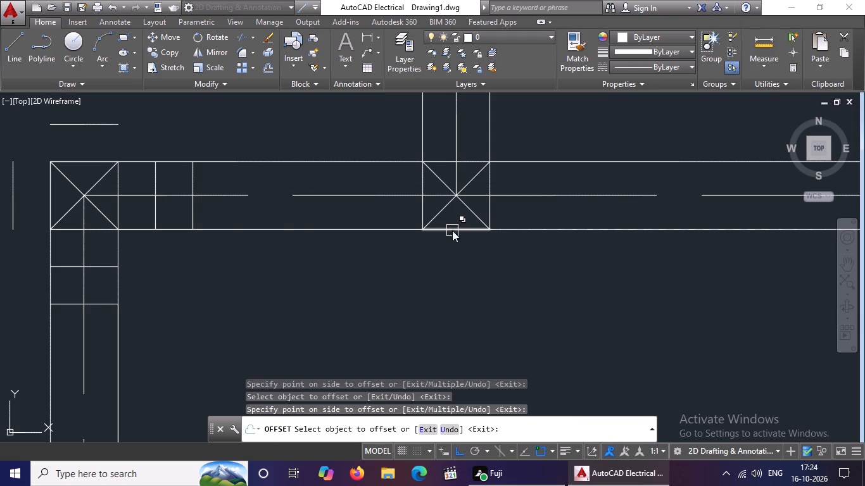
left_click(457, 274)
left_click(458, 267)
left_click_drag(459, 306, 460, 301)
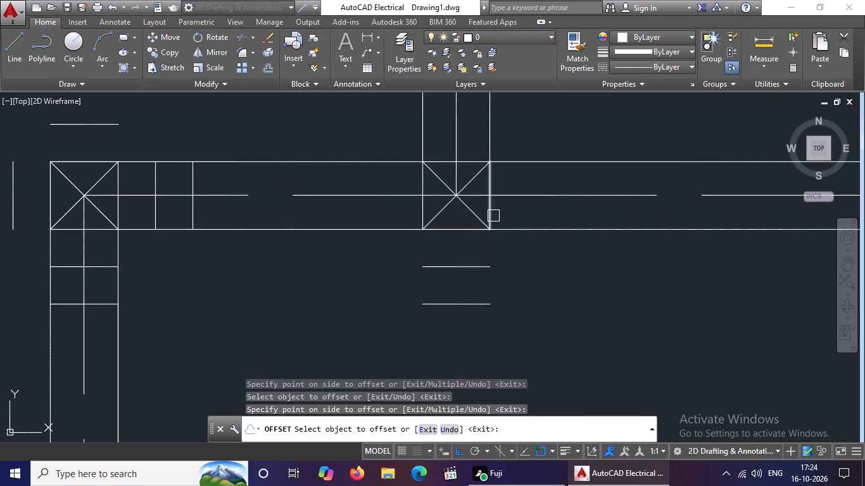
left_click(493, 215)
left_click(558, 211)
left_click_drag(528, 213, 604, 211)
left_click_drag(704, 209, 695, 210)
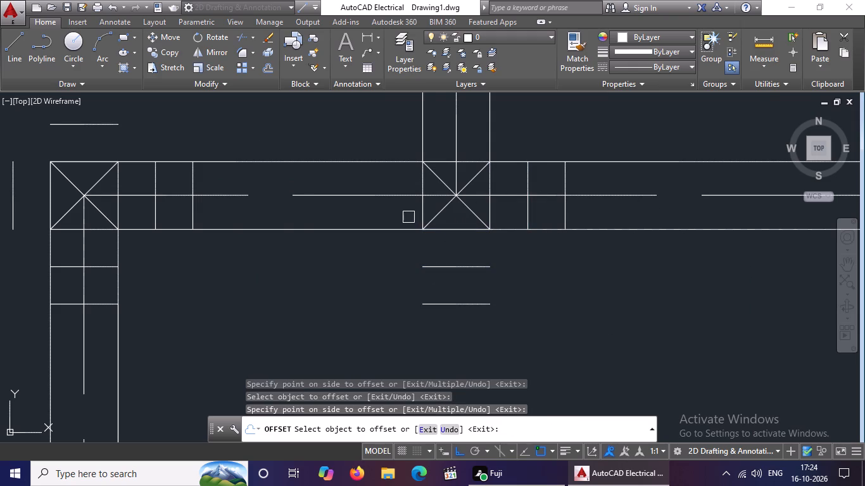
Offset the left and top edges of the middle column on the bottom-right room's upper wall outward twice each by 0.5.
left_click_drag(425, 211, 393, 217)
left_click_drag(306, 225, 317, 222)
left_click_drag(381, 214, 301, 221)
left_click_drag(269, 221, 348, 204)
left_click_drag(476, 162, 476, 154)
left_click(474, 130)
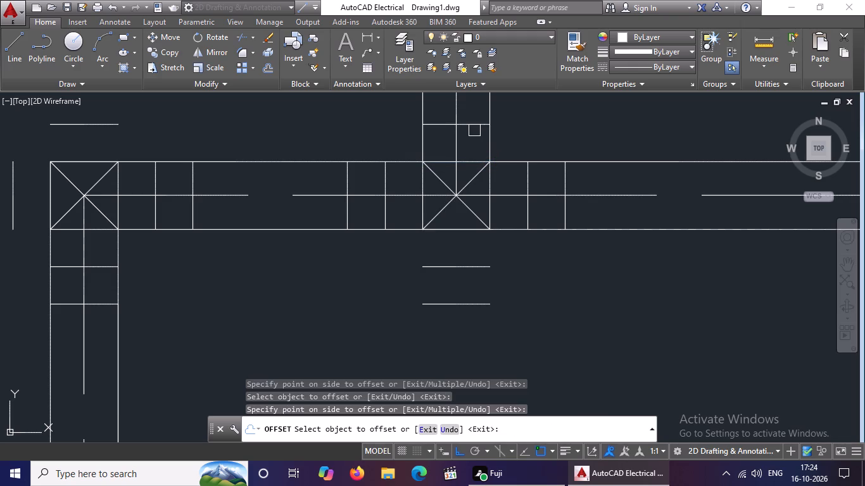
left_click(474, 127)
left_click(472, 107)
scroll(503, 109, "down", 2)
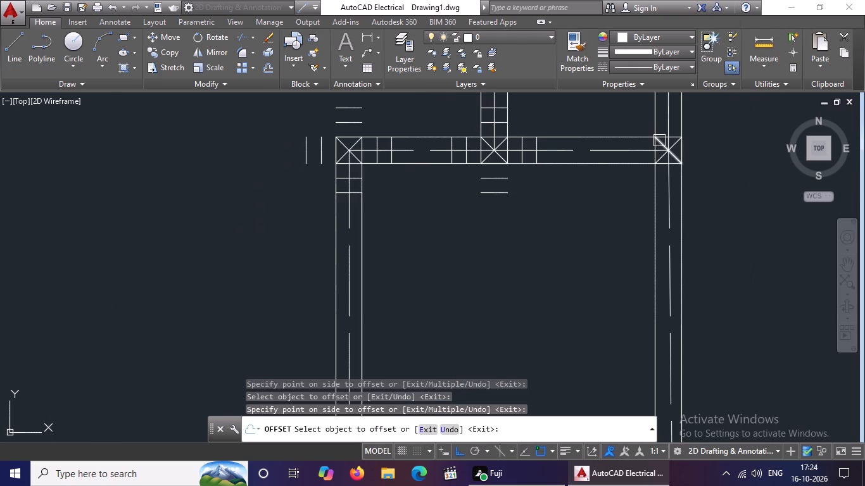
scroll(659, 140, "down", 1)
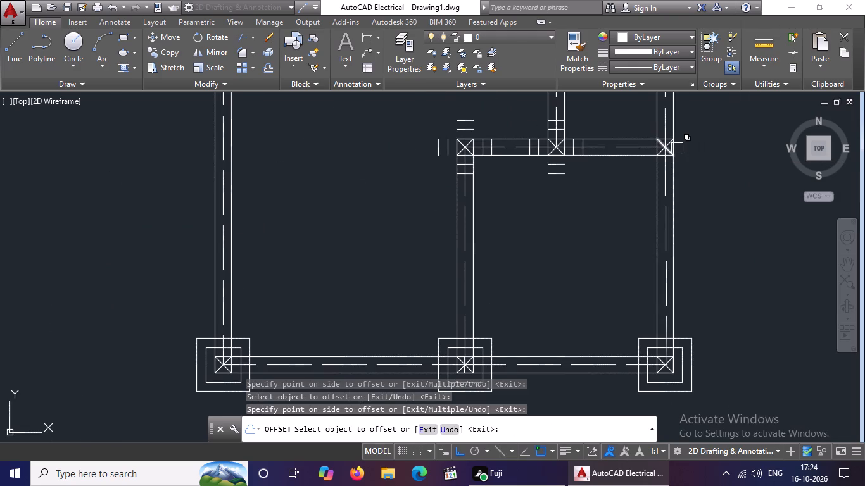
Offset the left and bottom edges of the right-hand column on the bottom-right room's upper wall outward twice each by 0.5.
scroll(667, 139, "up", 3)
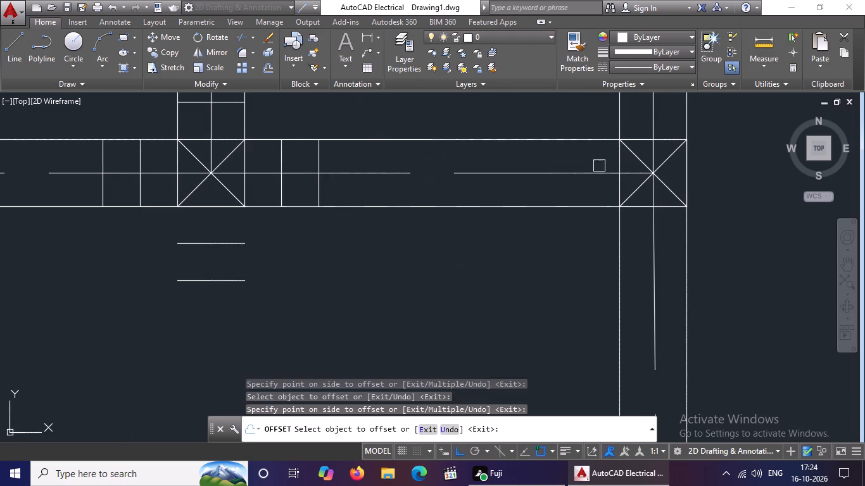
left_click_drag(618, 156, 607, 161)
left_click(543, 165)
left_click_drag(582, 159, 567, 163)
left_click_drag(514, 170, 540, 175)
left_click_drag(644, 206, 640, 215)
left_click_drag(624, 256, 627, 246)
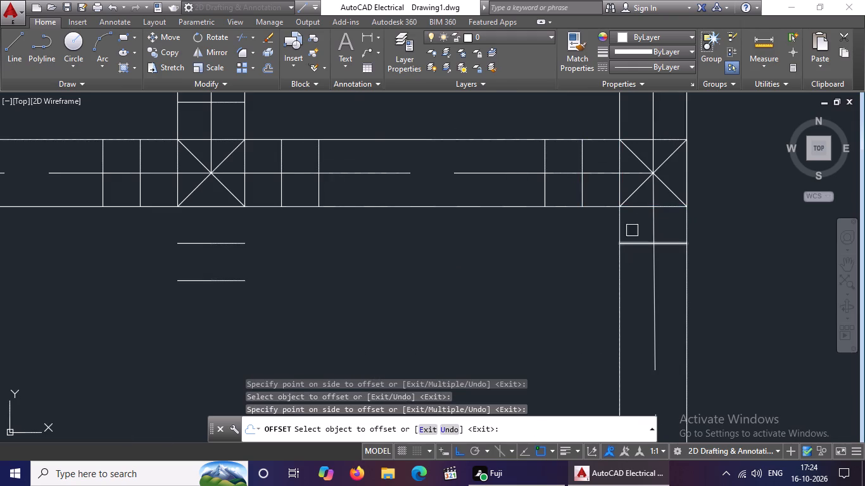
left_click(636, 244)
left_click(629, 279)
Offset the right and top edges of the right-hand column on the bottom-right room's upper wall outward twice each by 0.5.
scroll(643, 258, "down", 2)
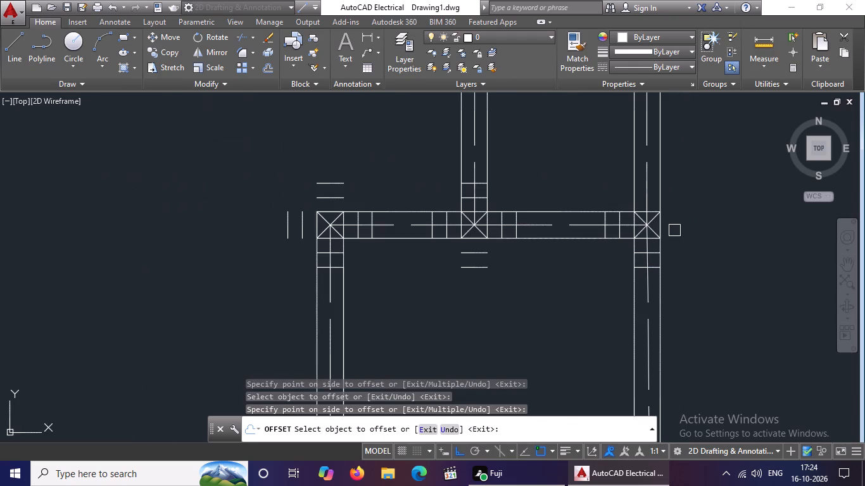
scroll(674, 230, "up", 2)
left_click_drag(632, 221, 650, 220)
left_click(762, 218)
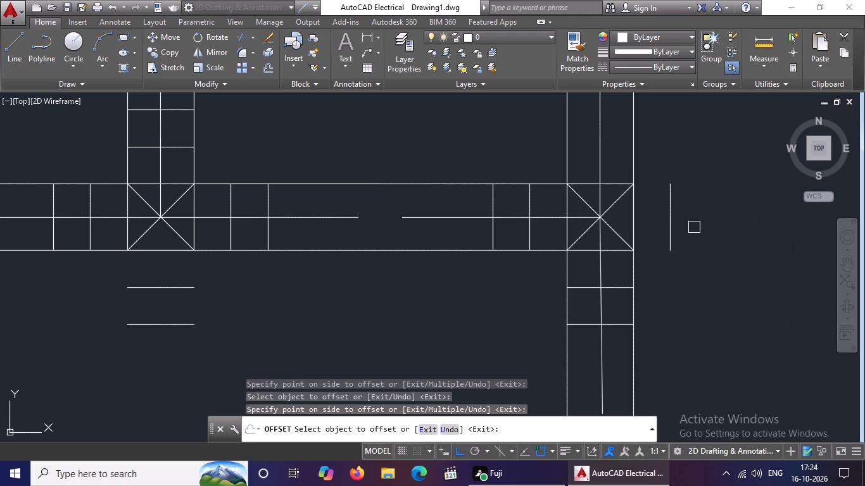
left_click_drag(673, 230, 679, 229)
left_click(772, 218)
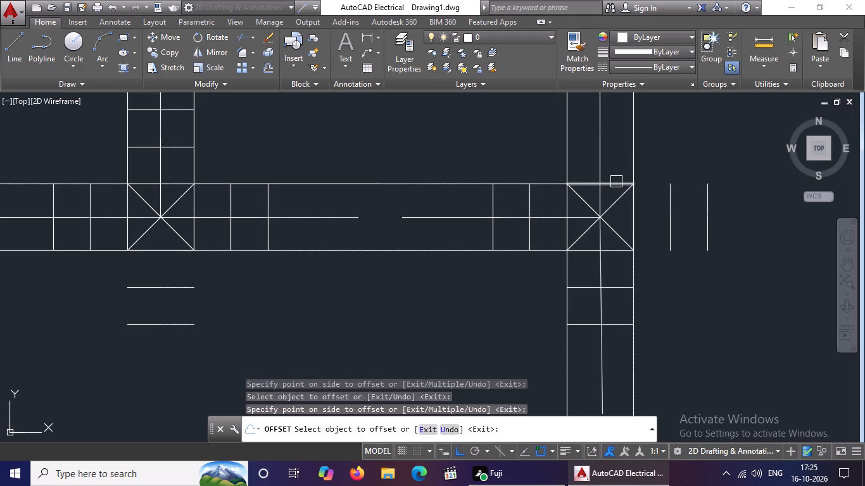
left_click(619, 182)
left_click(619, 168)
left_click(611, 145)
left_click(617, 128)
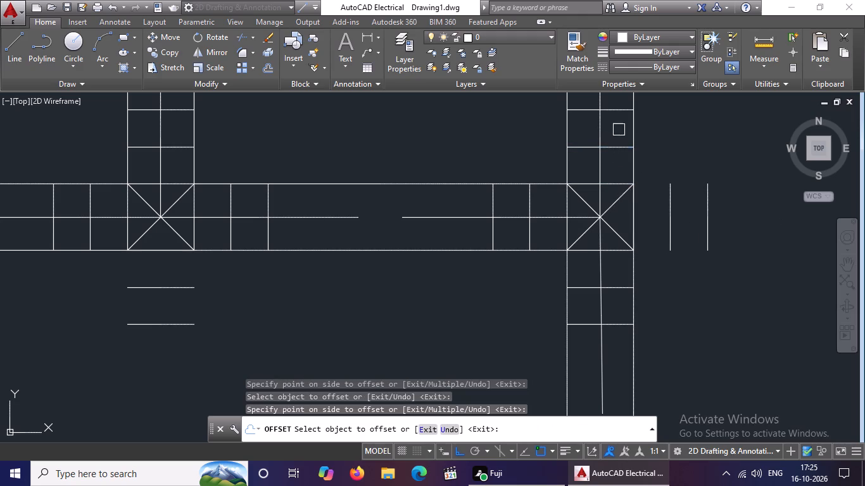
scroll(638, 138, "down", 3)
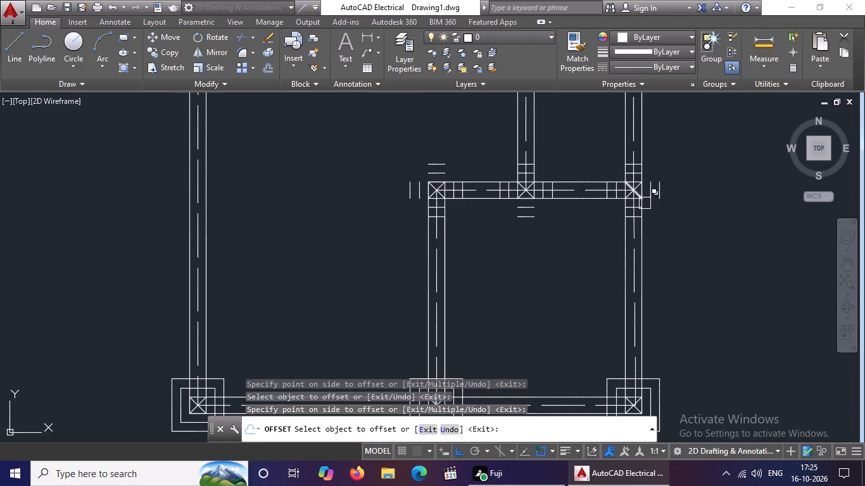
key("Escape")
key("Escape")
key("Escape")
key("Escape")
key("Escape")
key("Escape")
key("Escape")
key("Escape")
key("Escape")
key("Escape")
key("Escape")
key("Escape")
key("Escape")
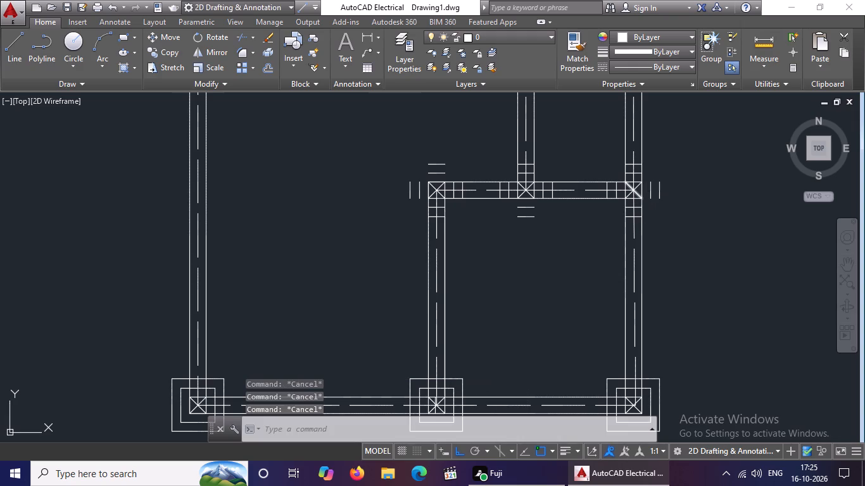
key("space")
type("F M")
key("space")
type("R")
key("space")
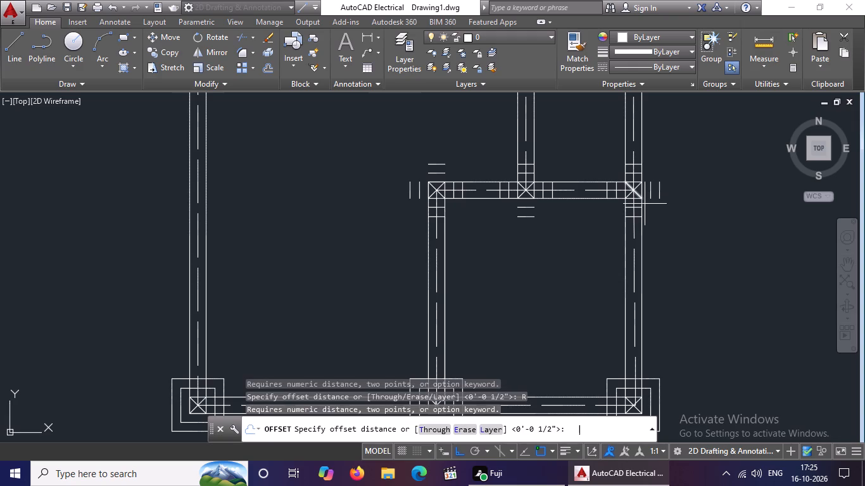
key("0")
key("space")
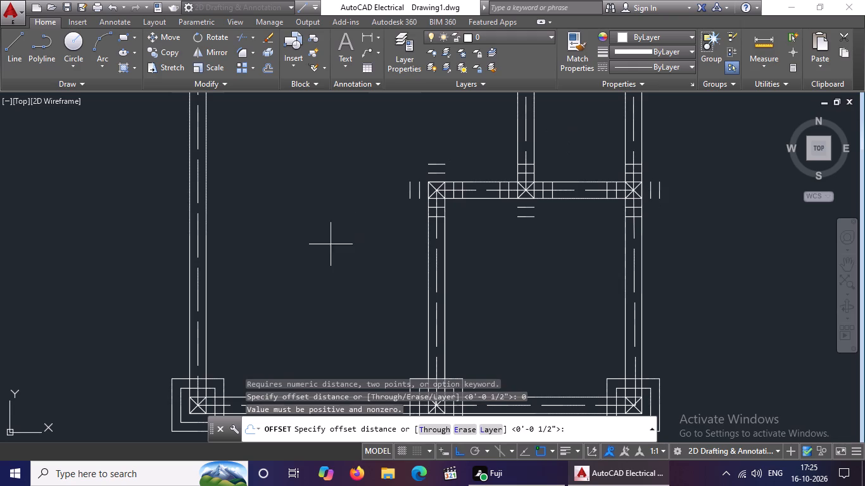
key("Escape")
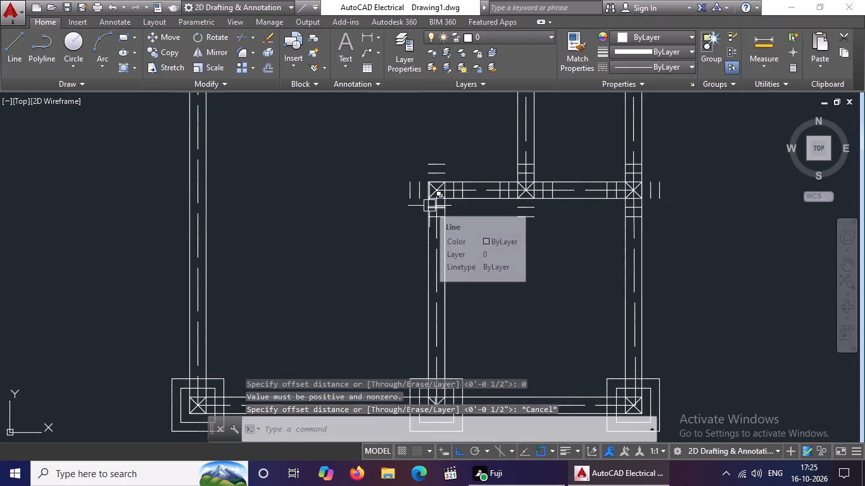
Fillet the two bottom corners of the inner outline around the column above the bottom-middle column, using Multiple and radius 0.
type("F")
key("space")
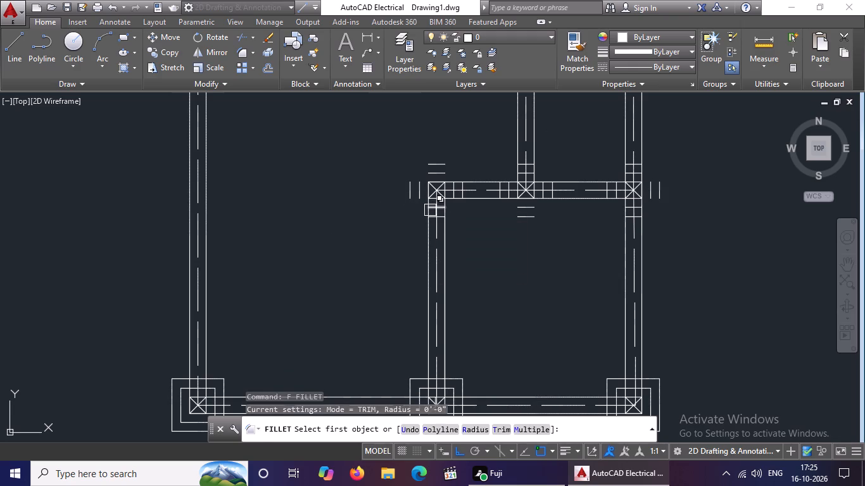
type("M R")
key("space")
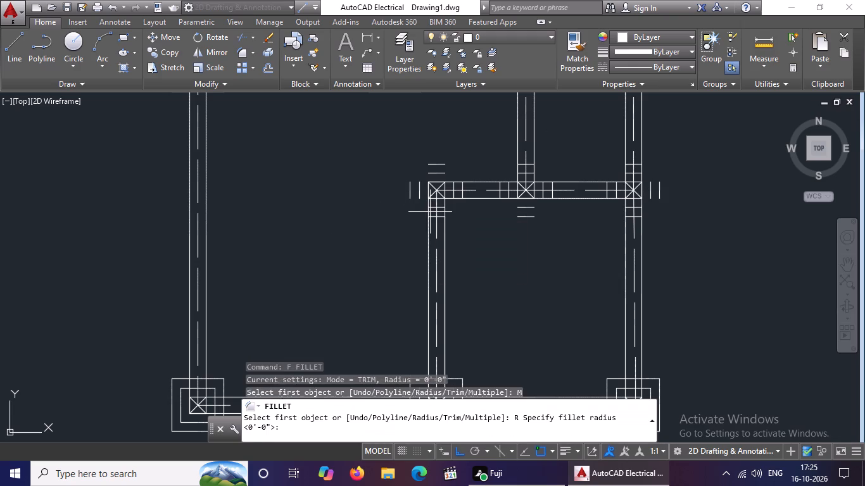
key("0")
key("space")
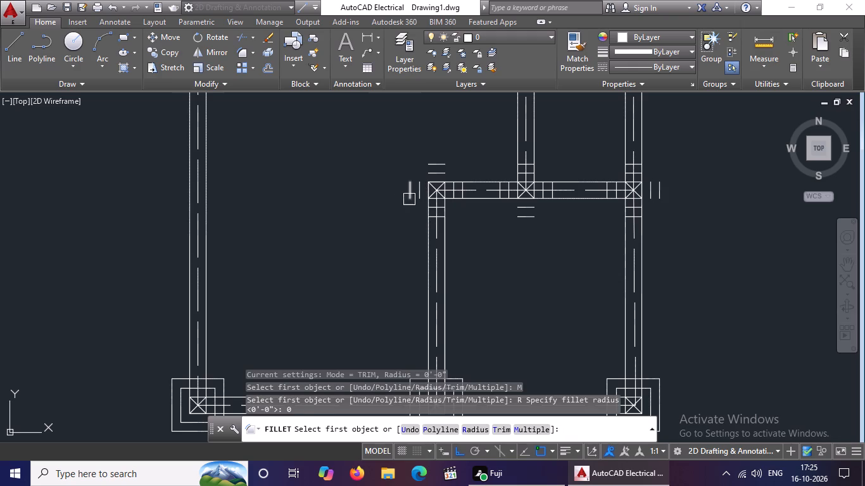
scroll(388, 183, "up", 2)
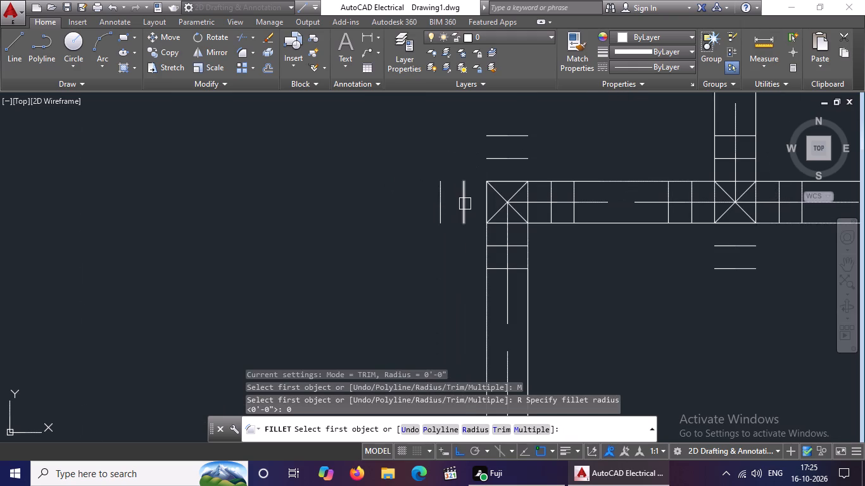
left_click(466, 204)
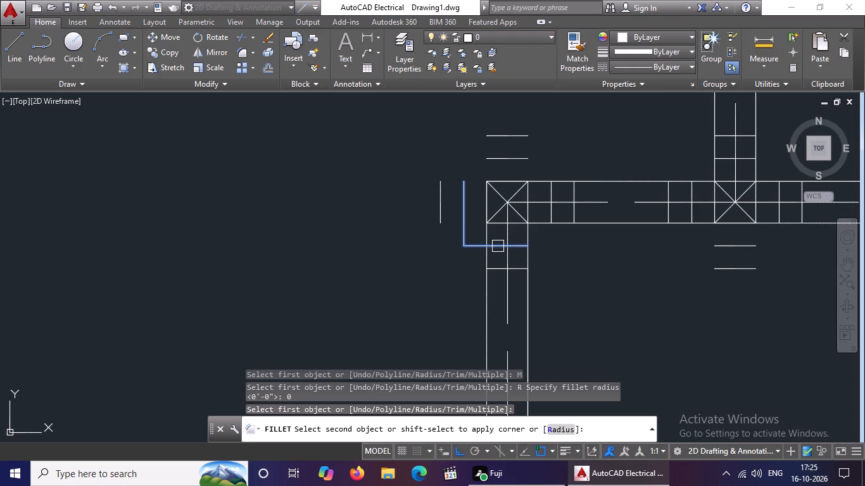
left_click(498, 246)
scroll(524, 248, "up", 2)
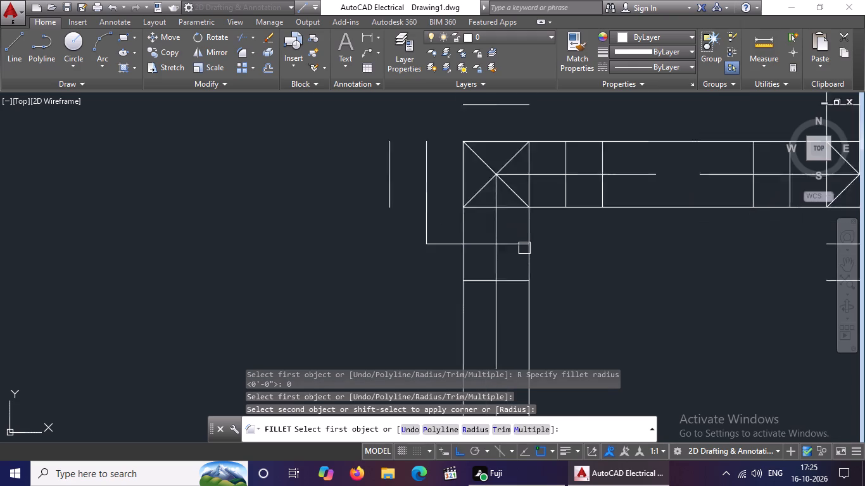
scroll(524, 248, "up", 1)
left_click_drag(514, 241, 521, 235)
left_click(628, 132)
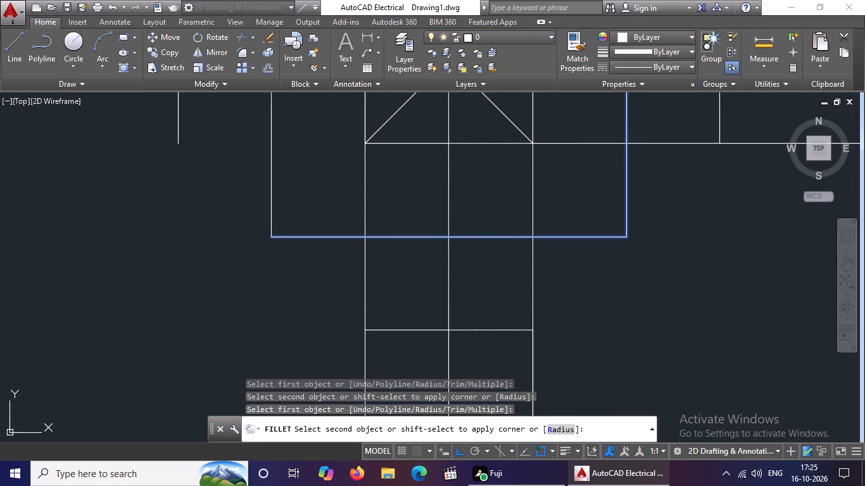
Join the two bottom corners of the outer outline around that same column with the zero-radius Fillet.
scroll(607, 192, "down", 2)
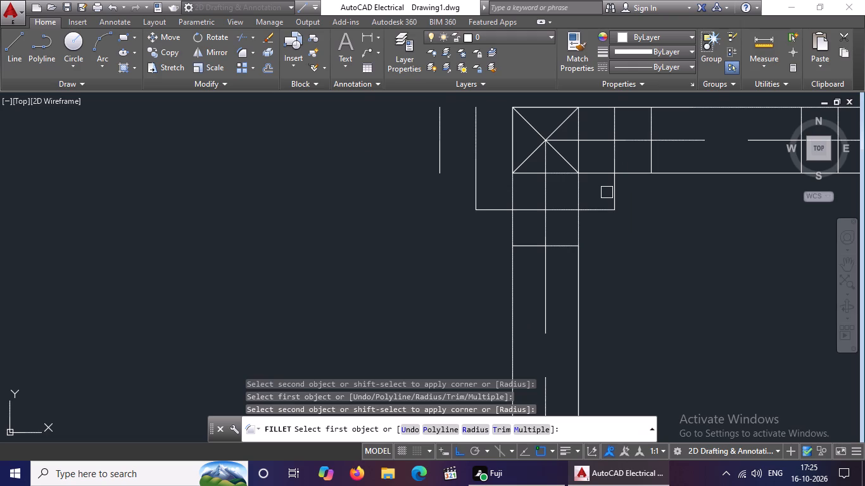
left_click(442, 163)
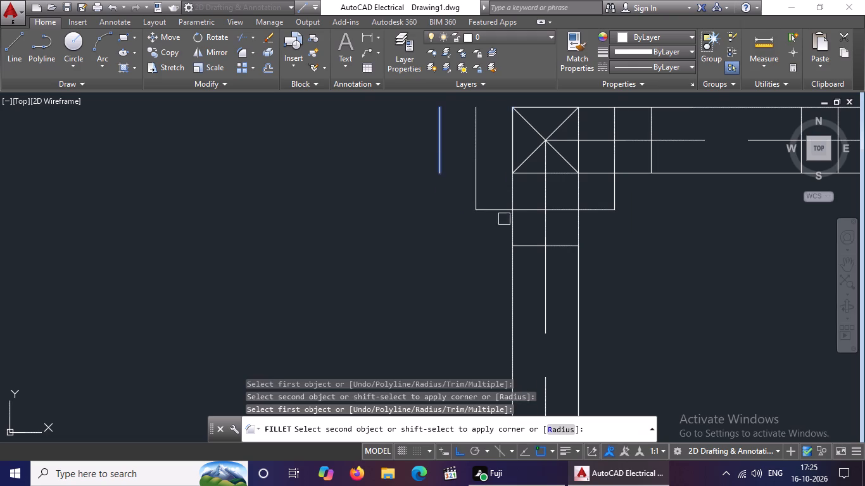
left_click(526, 246)
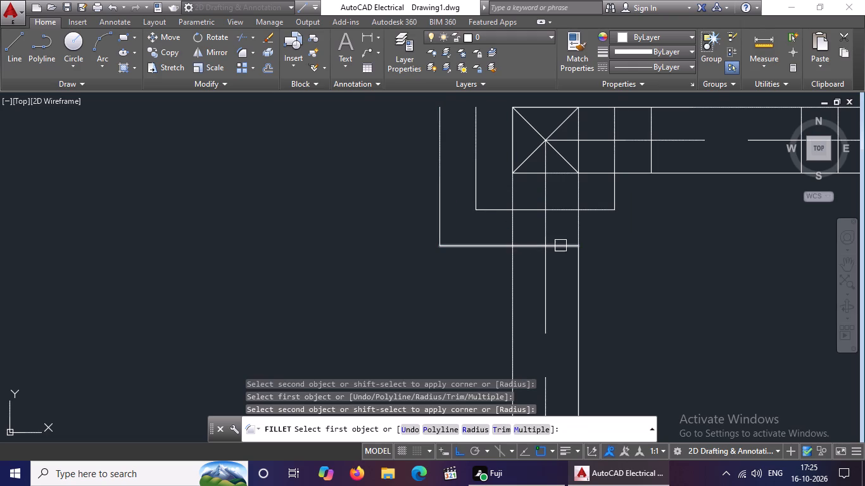
left_click(567, 248)
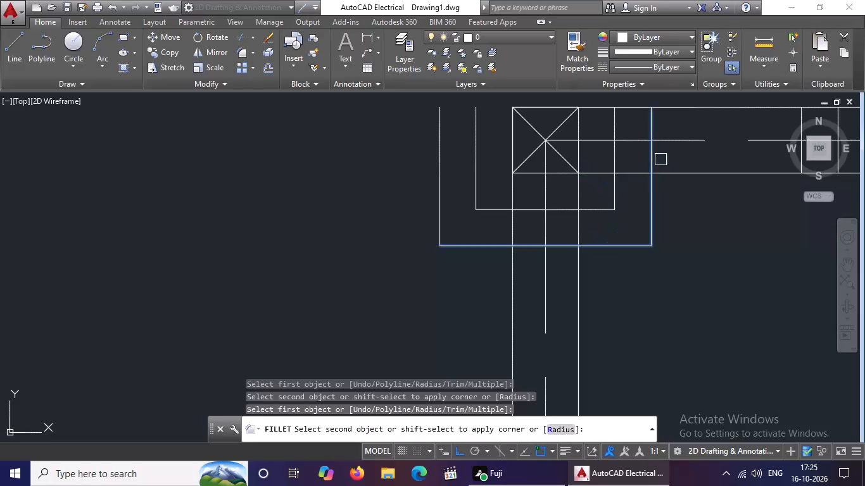
left_click(656, 160)
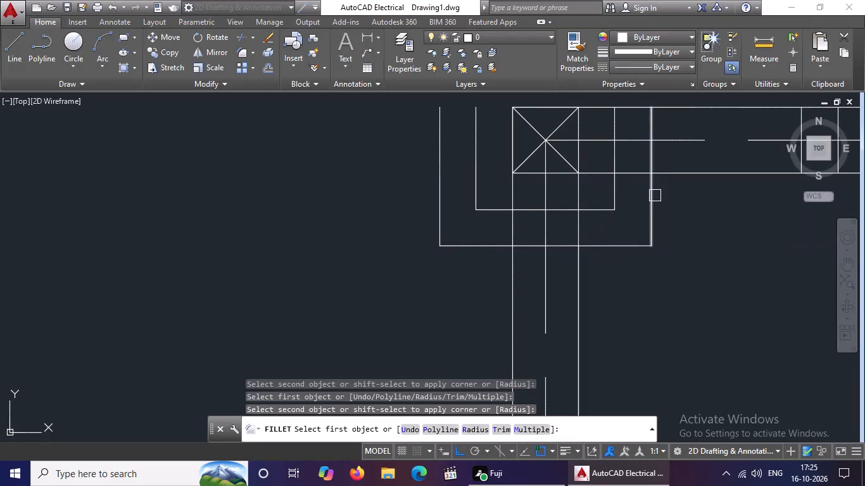
Close the top corners of both the inner and outer outlines around that same column with the zero-radius Fillet.
scroll(654, 196, "down", 2)
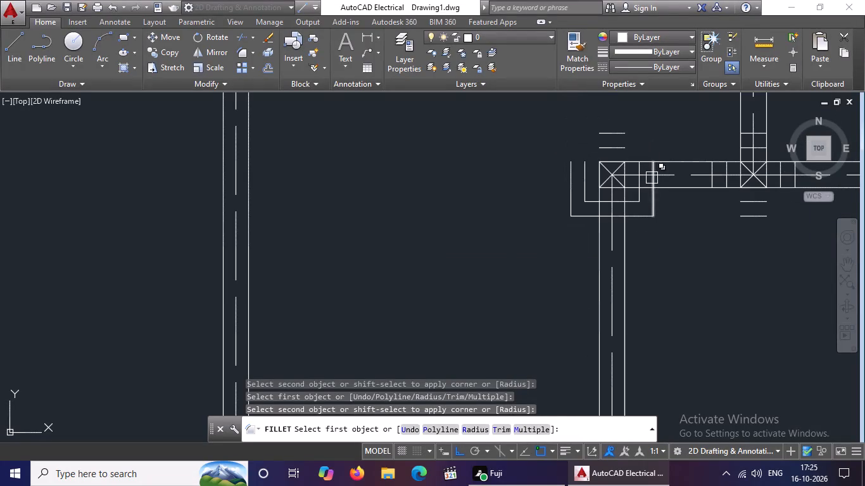
middle_click_drag(648, 148, 643, 204)
scroll(569, 216, "up", 2)
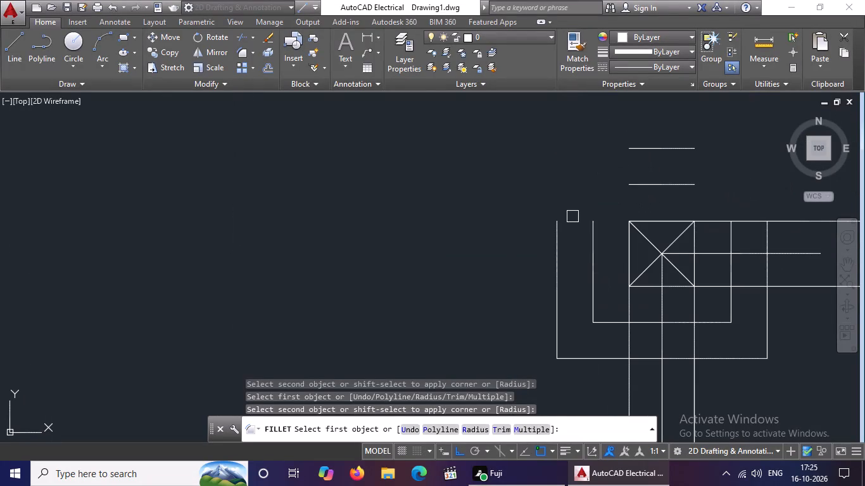
left_click(590, 239)
left_click(636, 186)
left_click(681, 183)
left_click_drag(726, 241, 721, 241)
left_click_drag(557, 249, 571, 229)
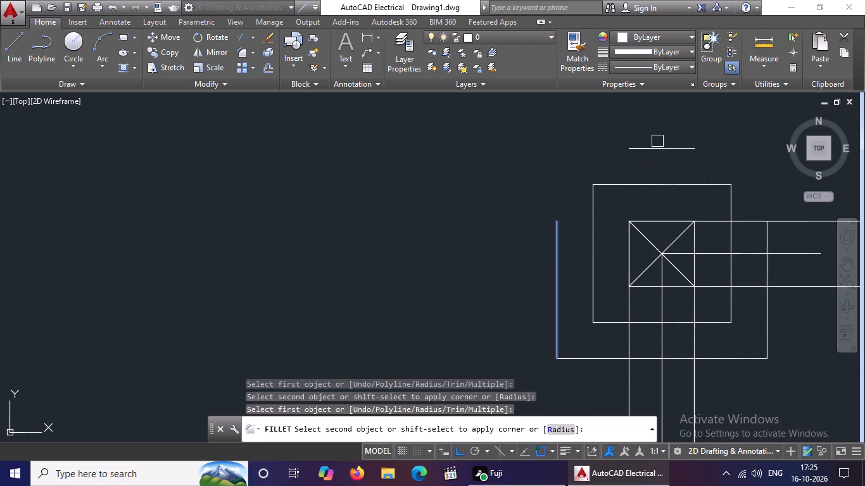
left_click(659, 151)
left_click(676, 149)
left_click(768, 239)
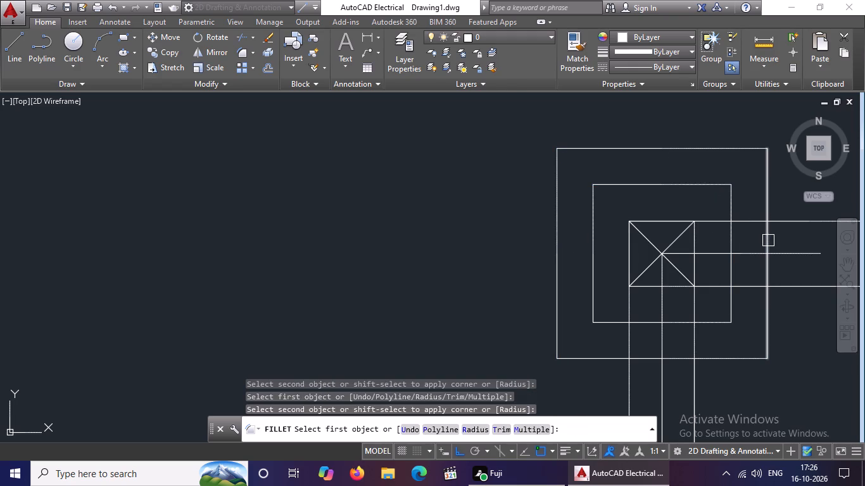
Fillet the bottom corners of the inner and outer outlines around the middle column on the bottom-right room's upper wall with radius 0.
scroll(771, 242, "down", 3)
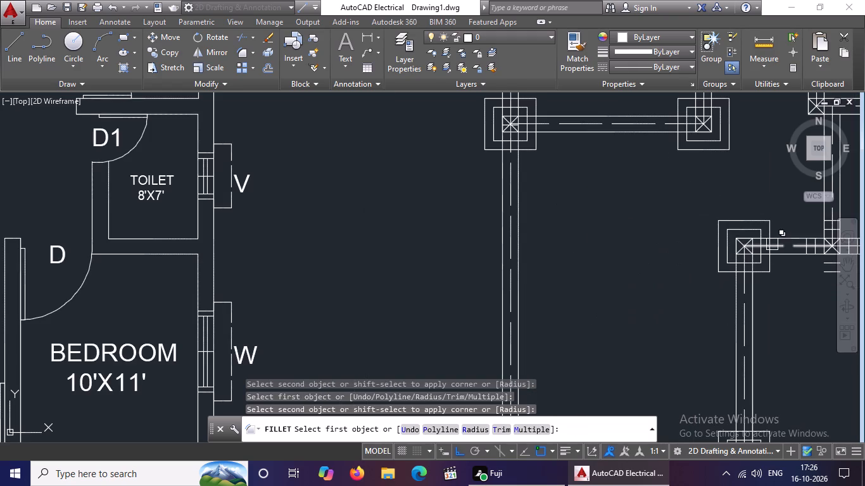
middle_click_drag(761, 204, 404, 197)
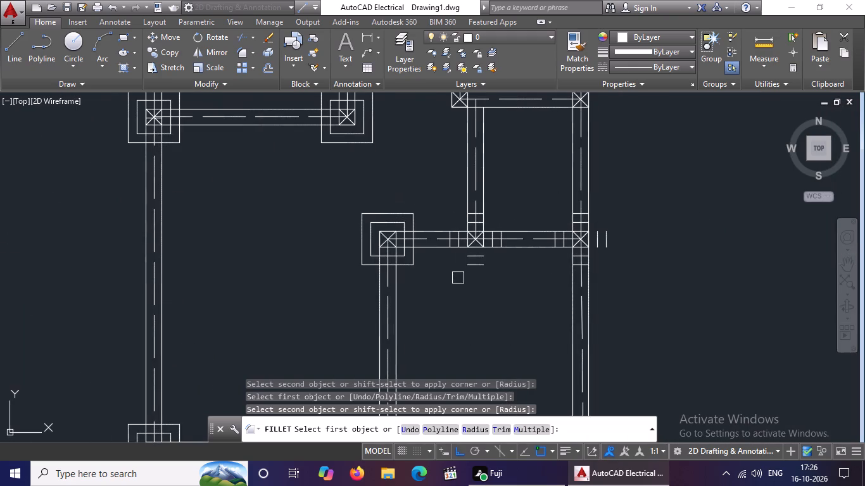
scroll(457, 276, "up", 3)
left_click(457, 152)
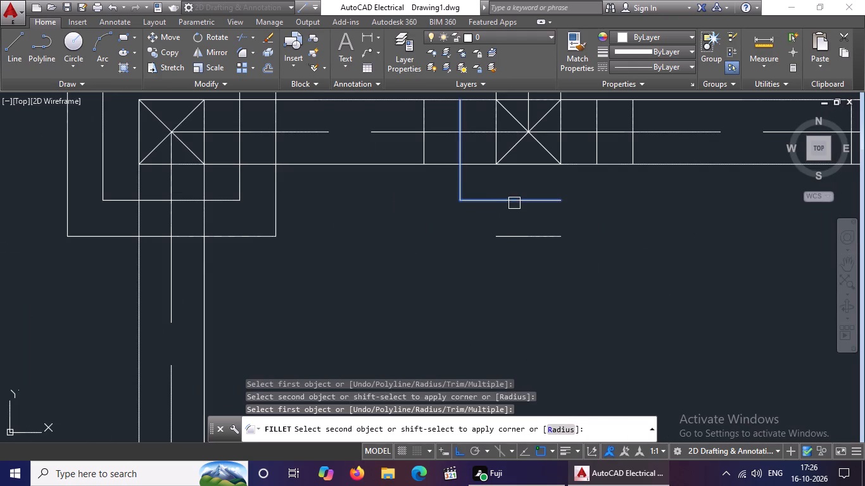
left_click(514, 203)
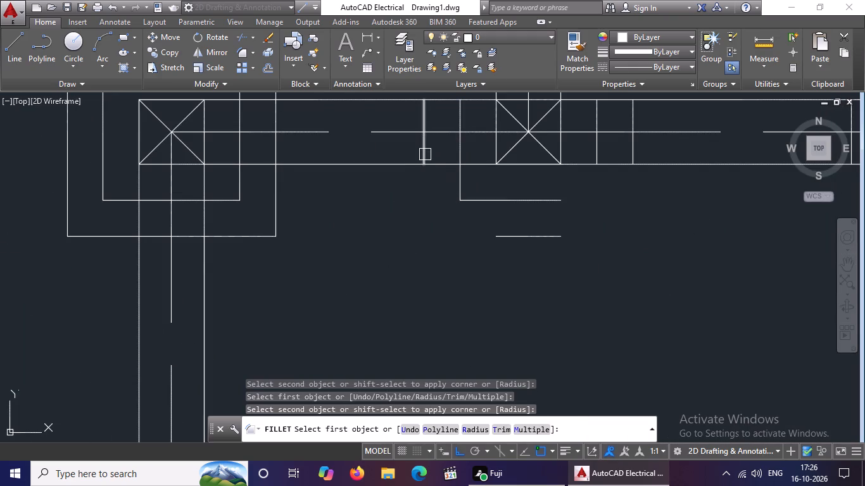
left_click(425, 153)
left_click(522, 236)
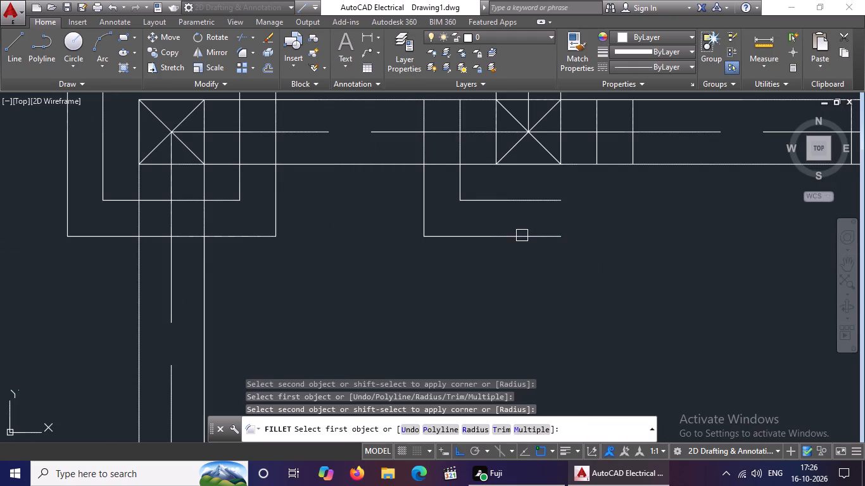
left_click(535, 203)
left_click(595, 145)
left_click(637, 153)
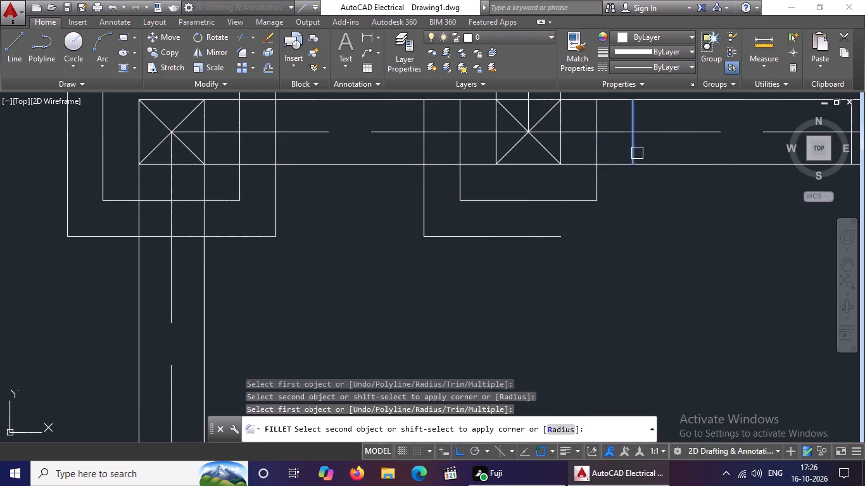
left_click(550, 239)
Close the top corners of both the inner and outer outlines around that same middle column with the zero-radius Fillet.
scroll(575, 234, "down", 1)
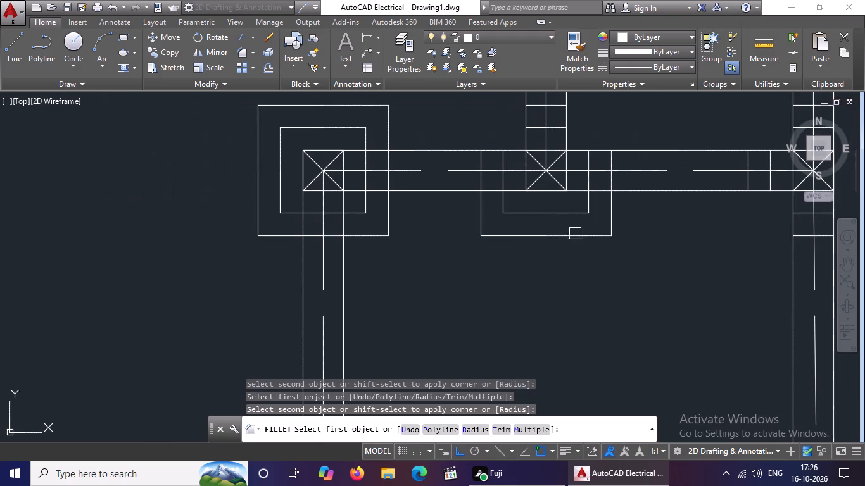
scroll(575, 234, "down", 1)
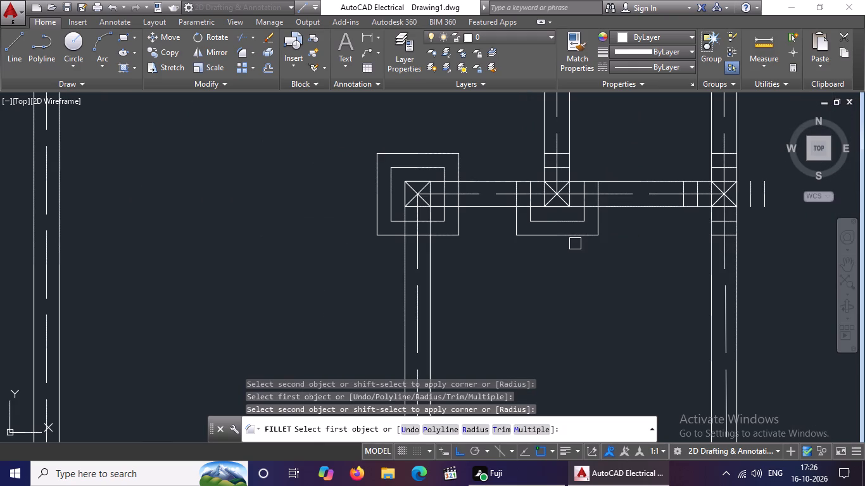
scroll(575, 244, "down", 2)
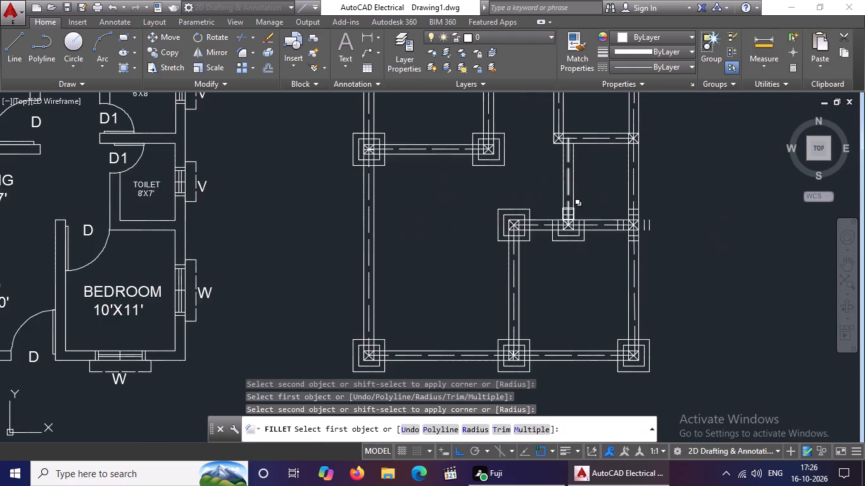
scroll(577, 207, "up", 3)
scroll(498, 267, "up", 2)
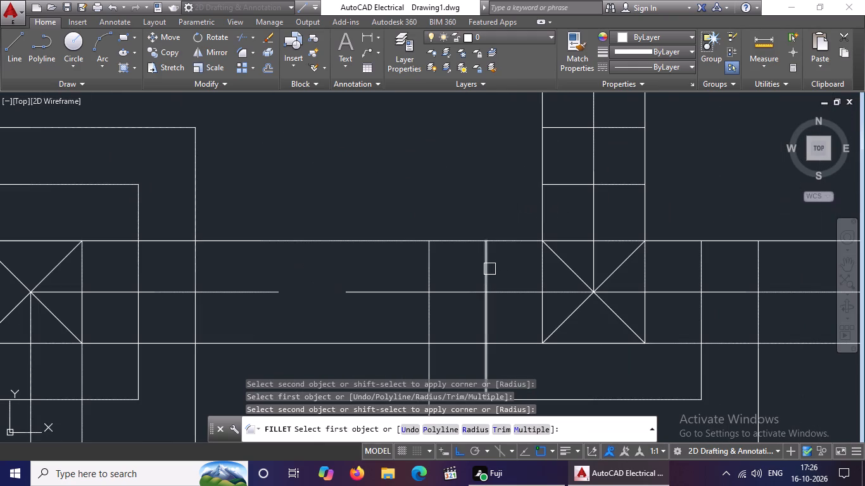
left_click_drag(489, 269, 495, 262)
left_click(572, 186)
left_click(633, 185)
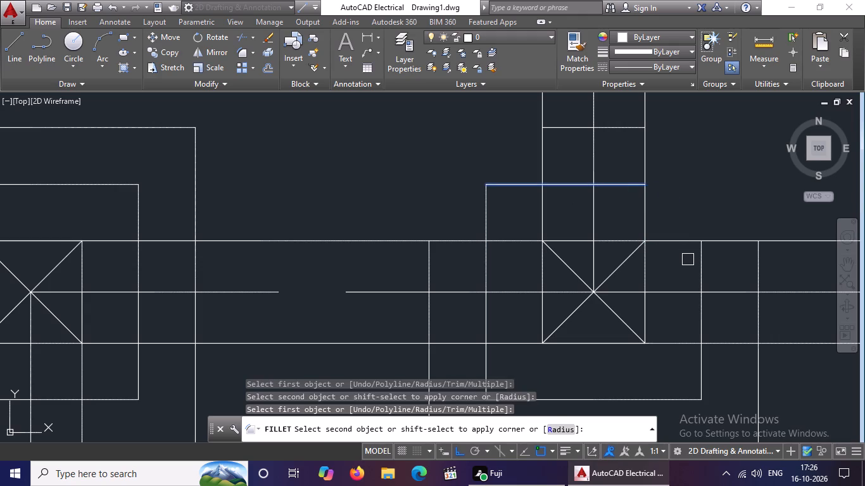
left_click(700, 260)
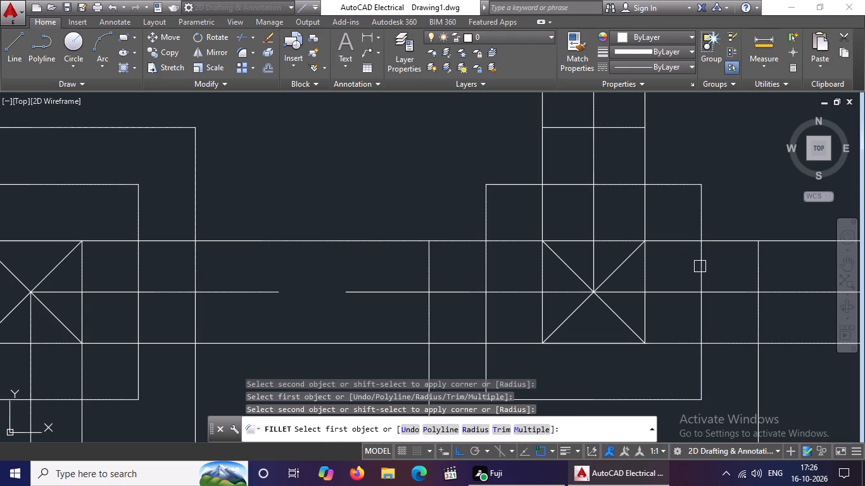
left_click_drag(430, 269, 445, 253)
left_click(578, 129)
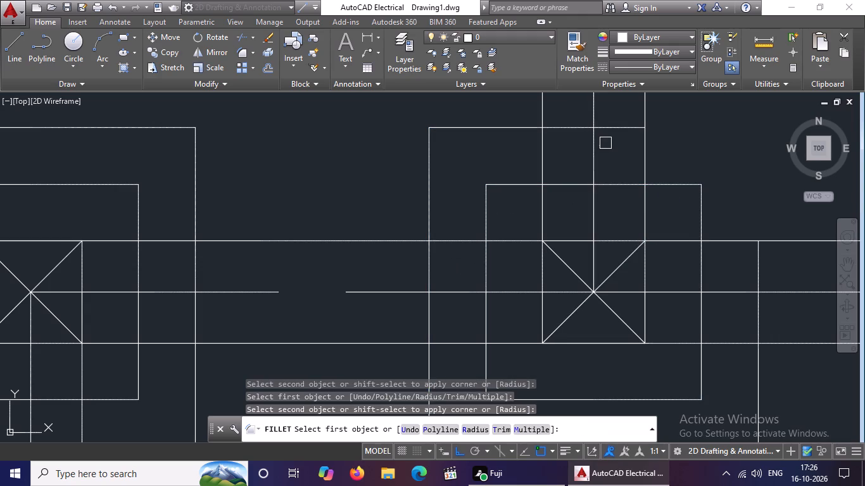
left_click(757, 265)
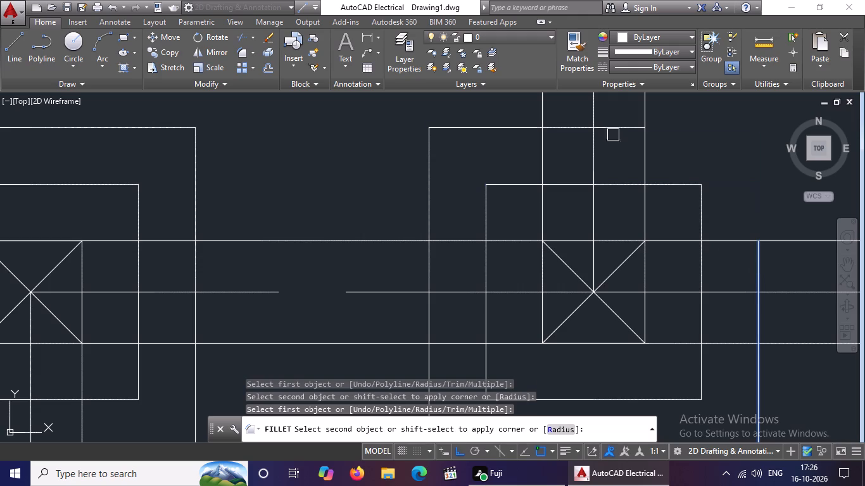
left_click(612, 128)
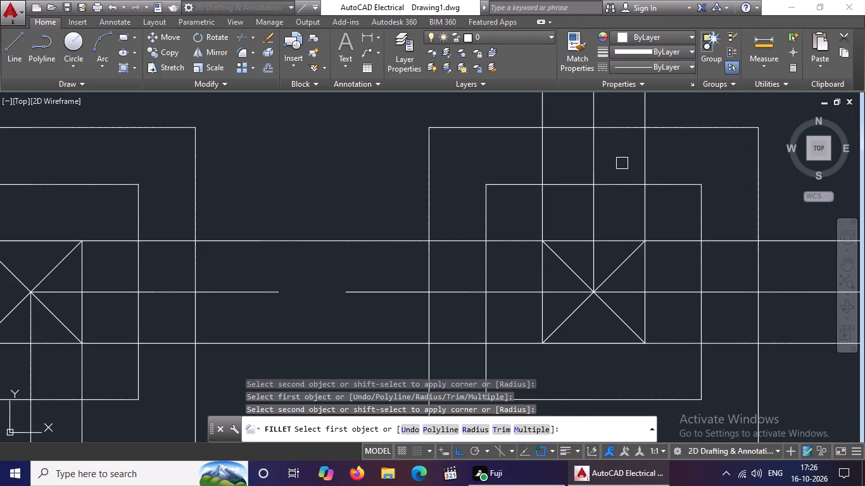
Fillet the bottom corners of the inner and outer outlines around the right-hand column on that same wall with radius 0.
scroll(622, 163, "down", 3)
middle_click_drag(726, 163, 593, 174)
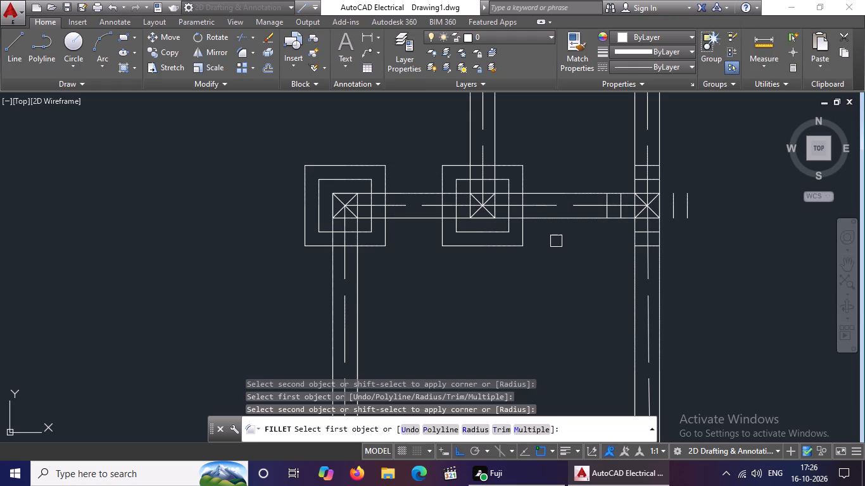
scroll(565, 300, "up", 1)
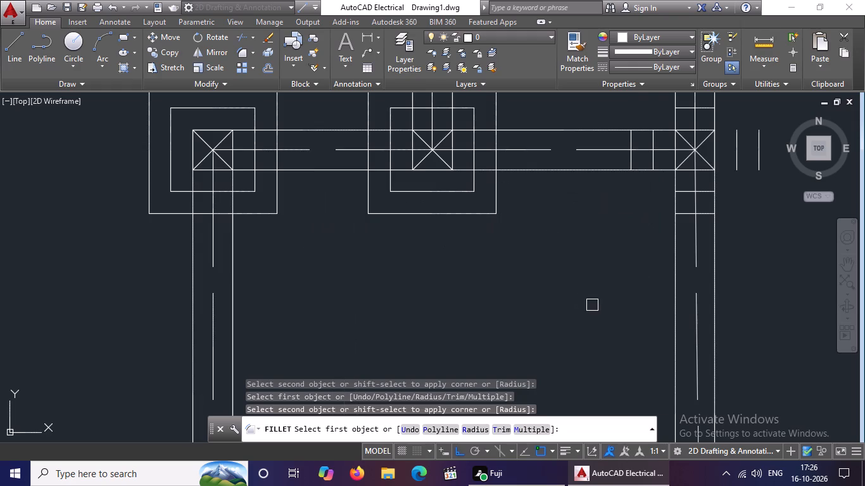
left_click(657, 163)
left_click(679, 193)
left_click_drag(740, 157, 736, 163)
left_click(710, 189)
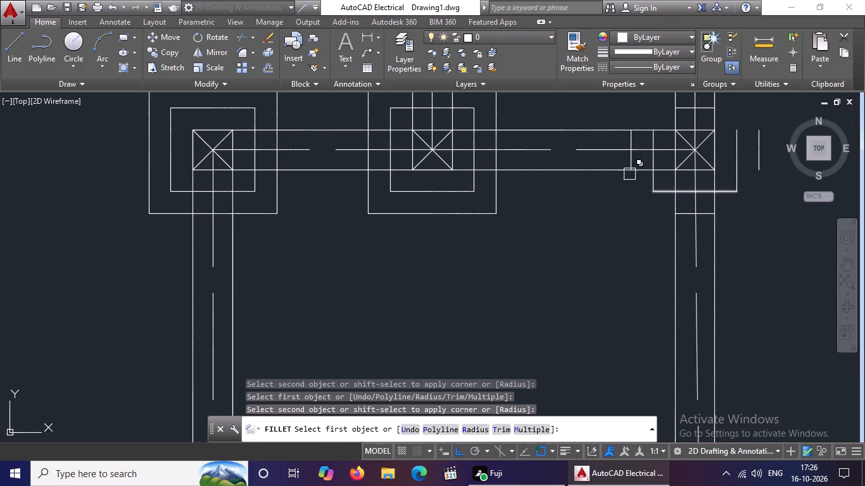
left_click(633, 160)
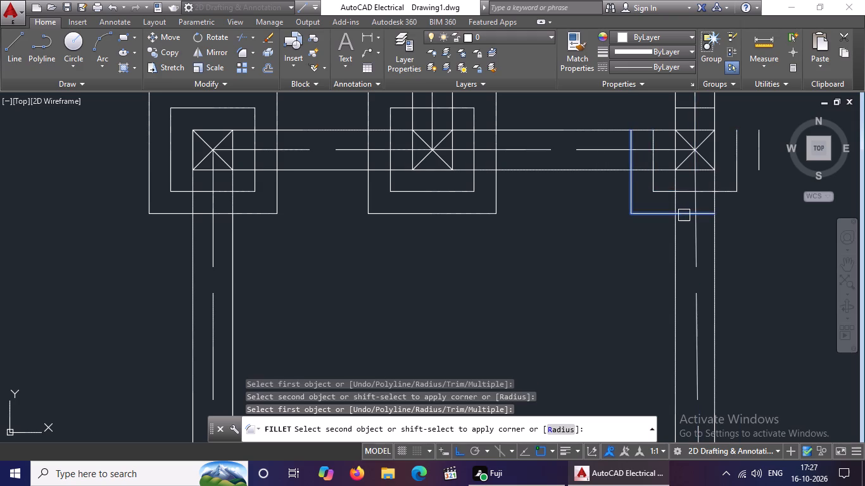
left_click(683, 214)
left_click(761, 166)
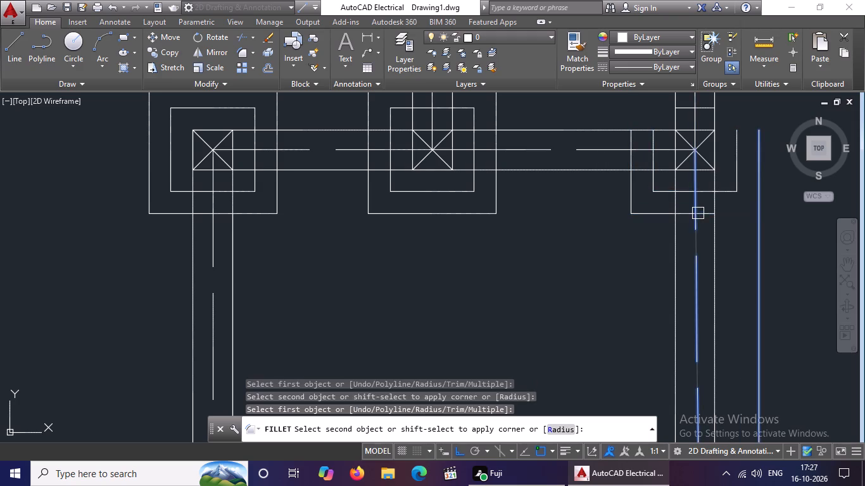
left_click(710, 213)
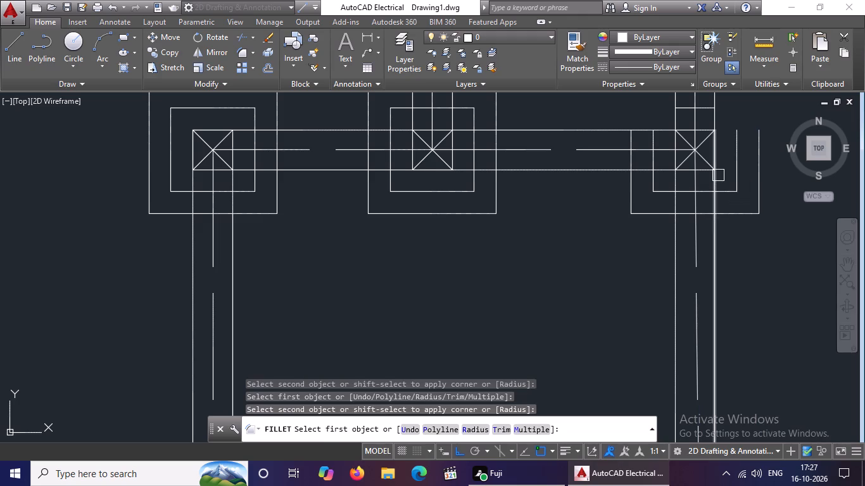
Close the top corners of both the inner and outer outlines around that right-hand column with the zero-radius Fillet.
scroll(717, 174, "down", 1)
scroll(695, 115, "up", 2)
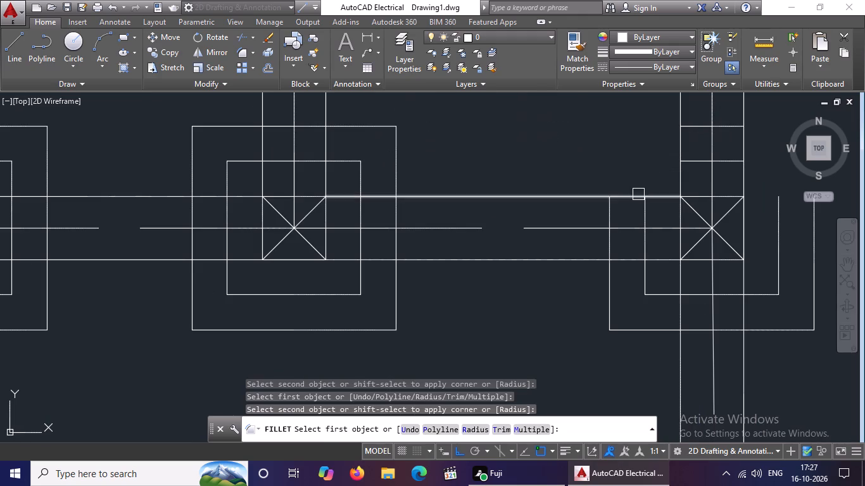
left_click(647, 211)
left_click(697, 161)
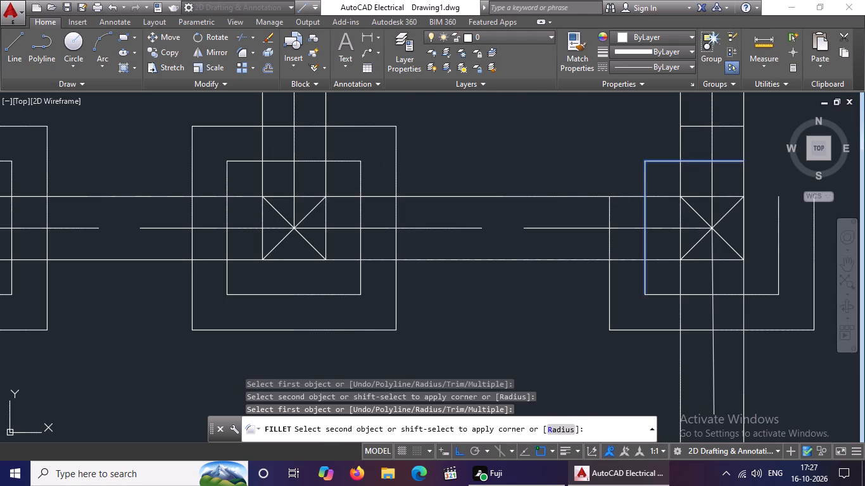
left_click(729, 159)
left_click_drag(781, 211, 754, 212)
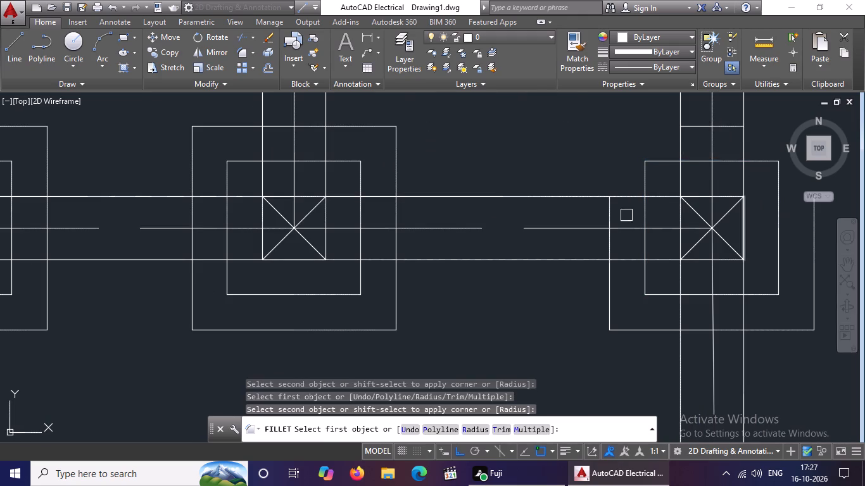
left_click(605, 211)
left_click(703, 129)
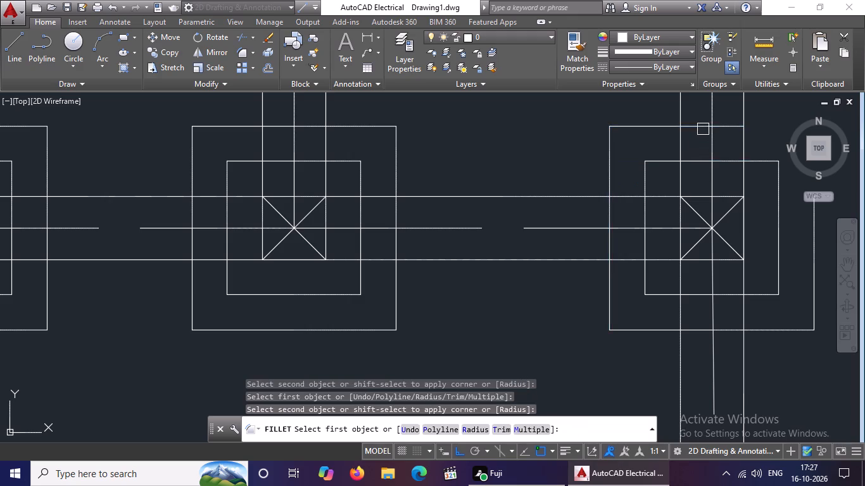
scroll(703, 129, "down", 3)
scroll(743, 123, "up", 3)
left_click(603, 146)
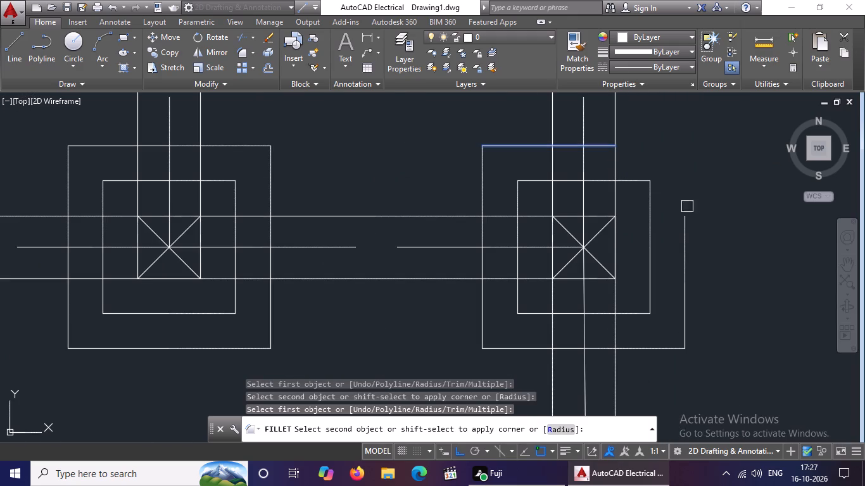
left_click(690, 239)
Offset the bottom and left edges of the left column on the bath–toilet dividing wall outward twice each at 0.5.
scroll(697, 234, "down", 3)
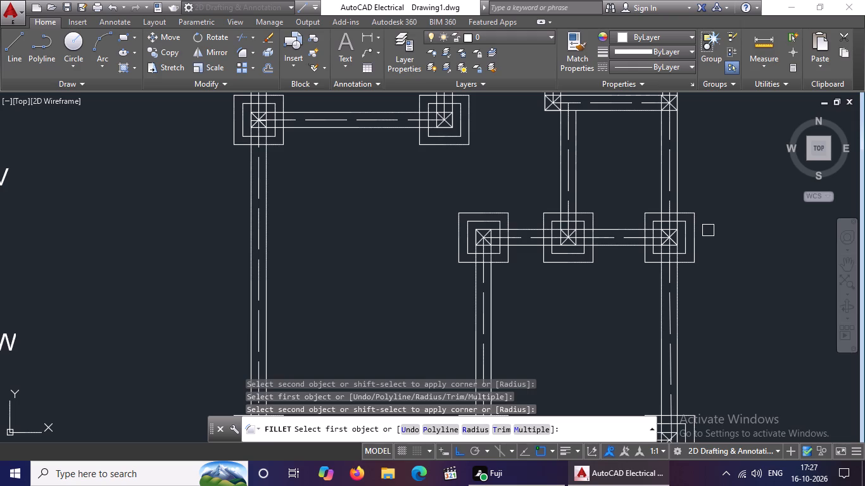
scroll(708, 230, "down", 3)
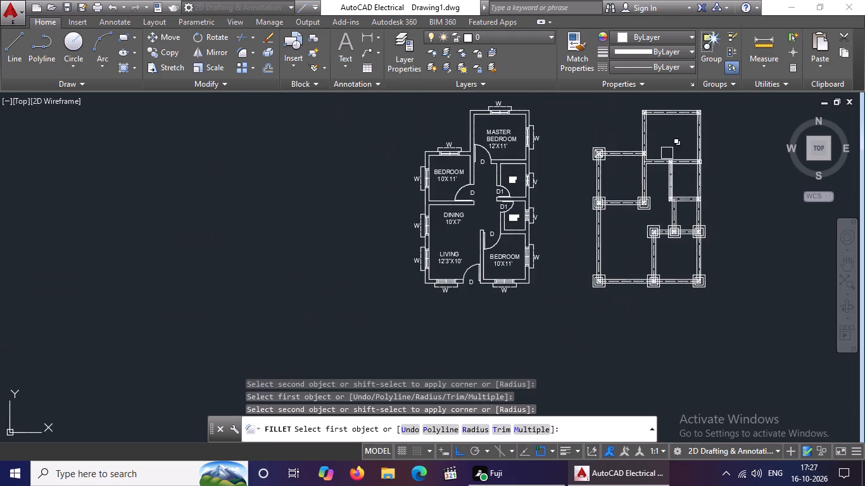
scroll(665, 144, "up", 2)
scroll(668, 153, "down", 2)
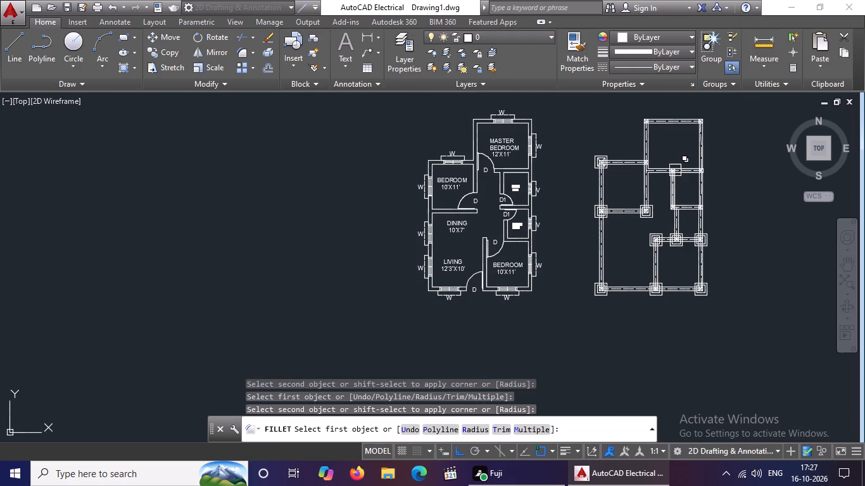
key("Escape")
key("o")
key("Return")
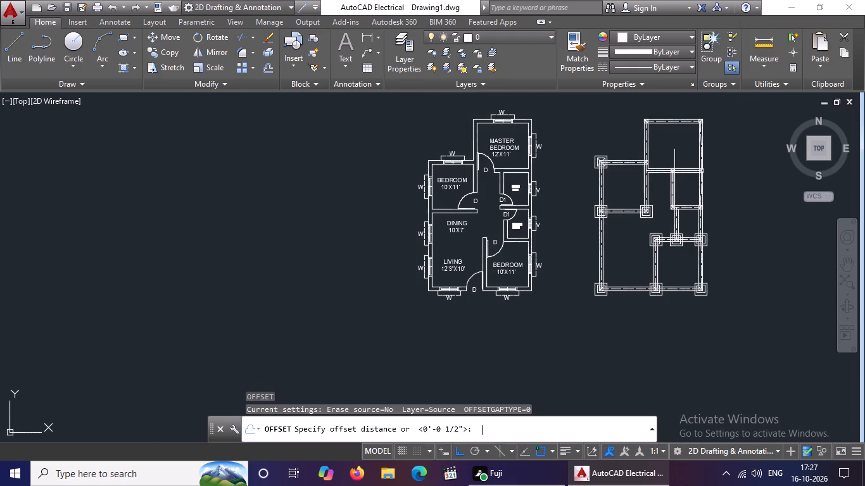
type("0.")
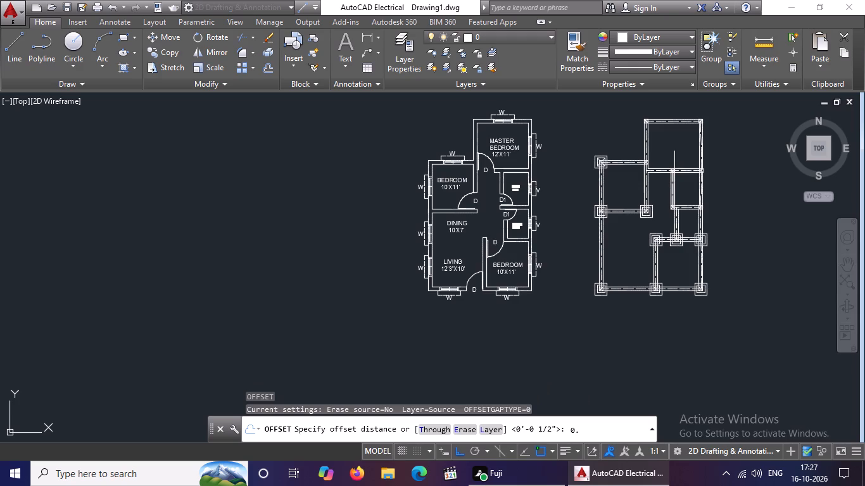
key("5")
key("Return")
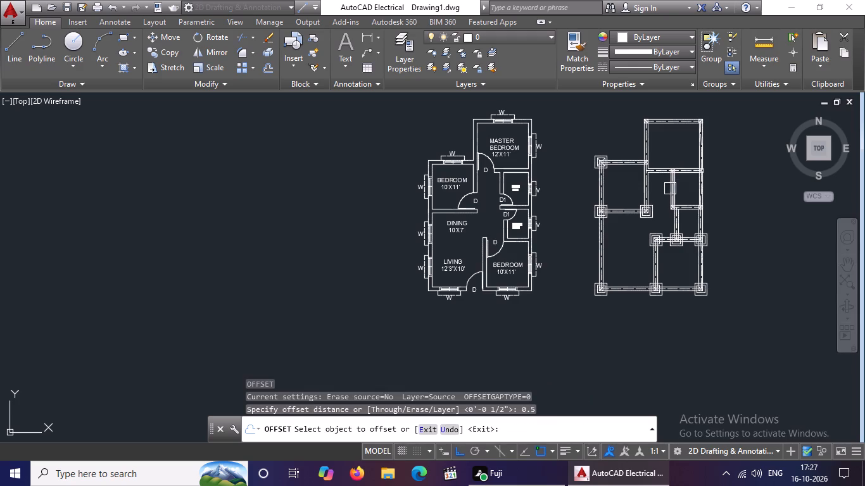
scroll(667, 210, "up", 5)
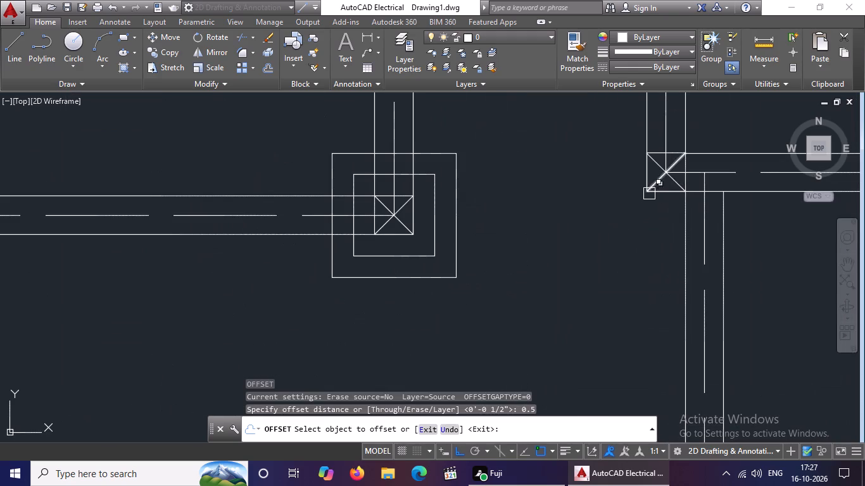
left_click(664, 196)
left_click(640, 248)
left_click(645, 179)
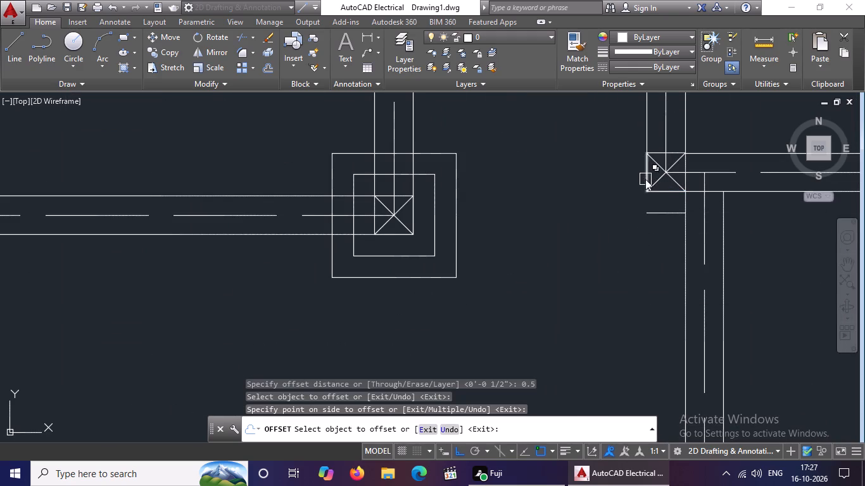
left_click(571, 181)
left_click_drag(623, 169, 617, 173)
left_click(553, 187)
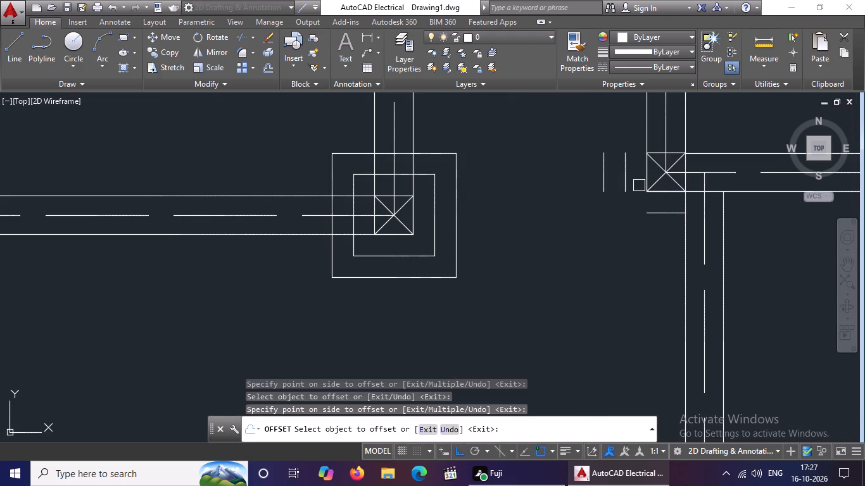
scroll(644, 184, "down", 1)
left_click(655, 204)
left_click(640, 251)
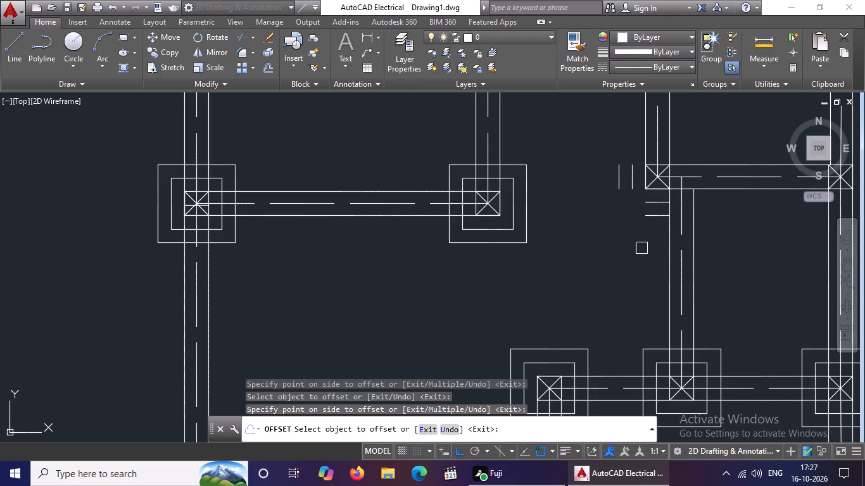
Offset the top and right edges of that same left column outward twice each at 0.5.
scroll(681, 163, "up", 2)
left_click(634, 165)
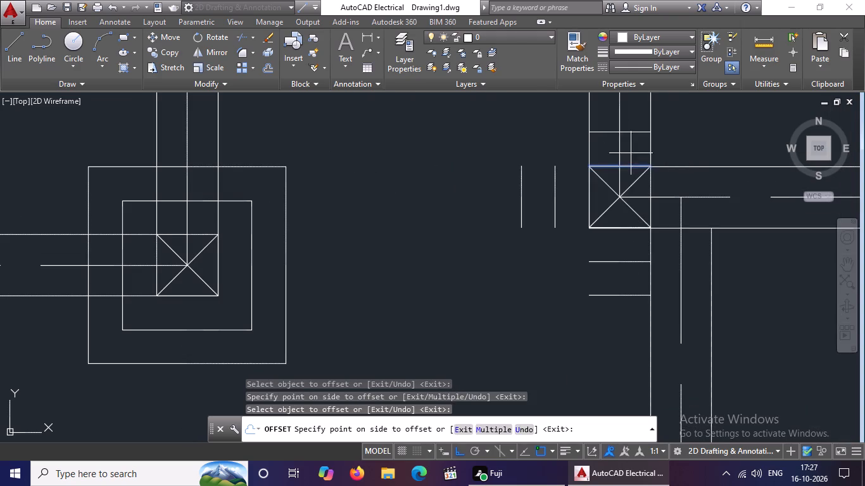
left_click(626, 137)
scroll(636, 141, "down", 2)
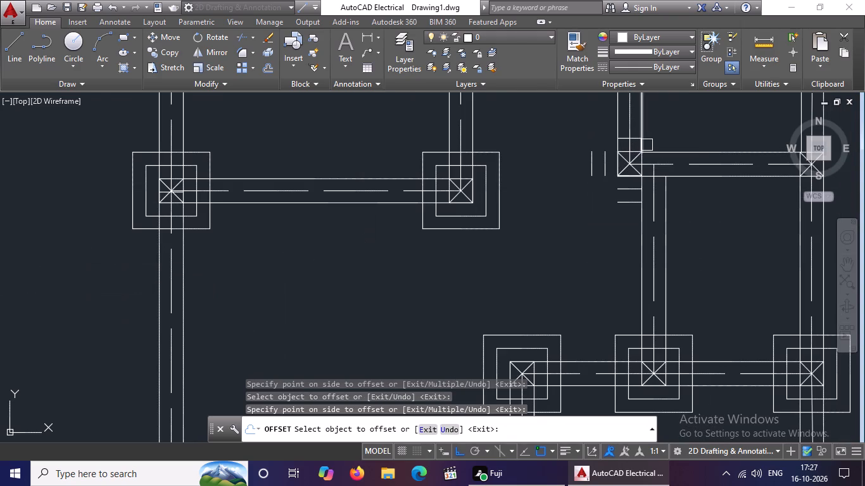
middle_click_drag(650, 165, 631, 237)
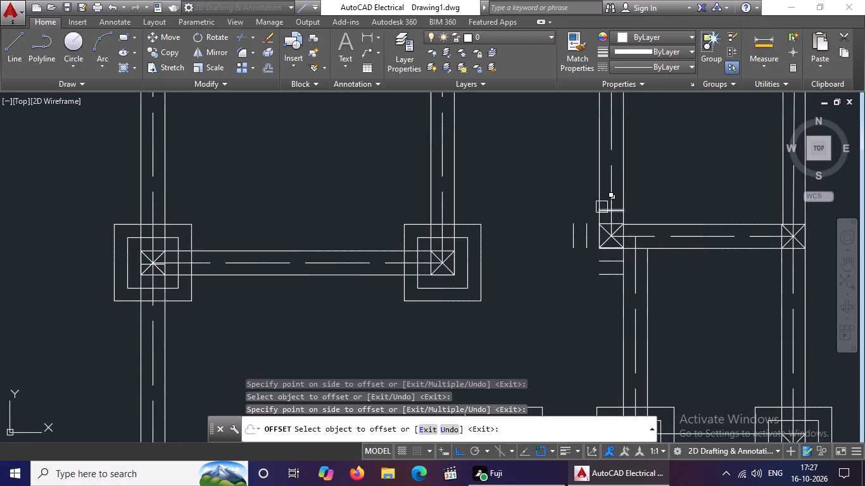
scroll(594, 204, "up", 1)
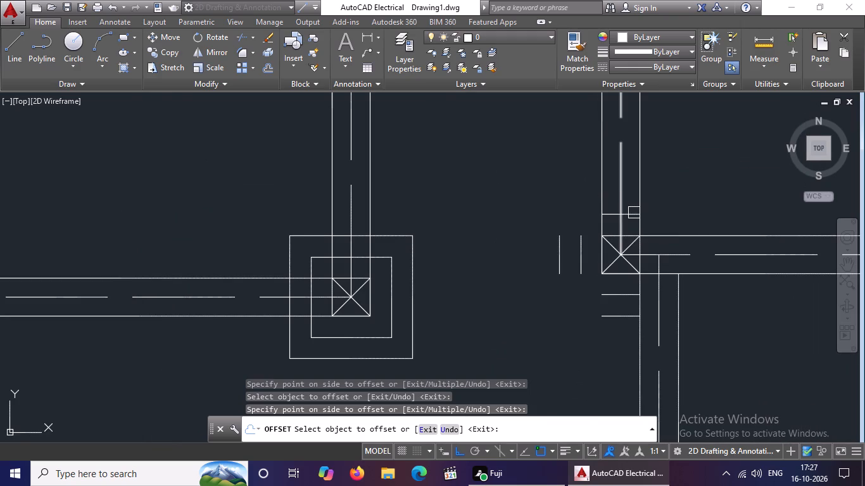
left_click(633, 213)
left_click(626, 172)
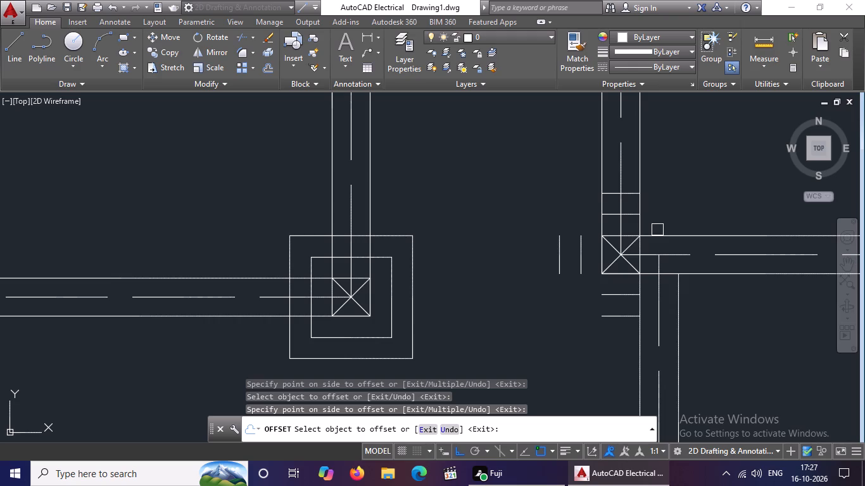
scroll(656, 241, "up", 2)
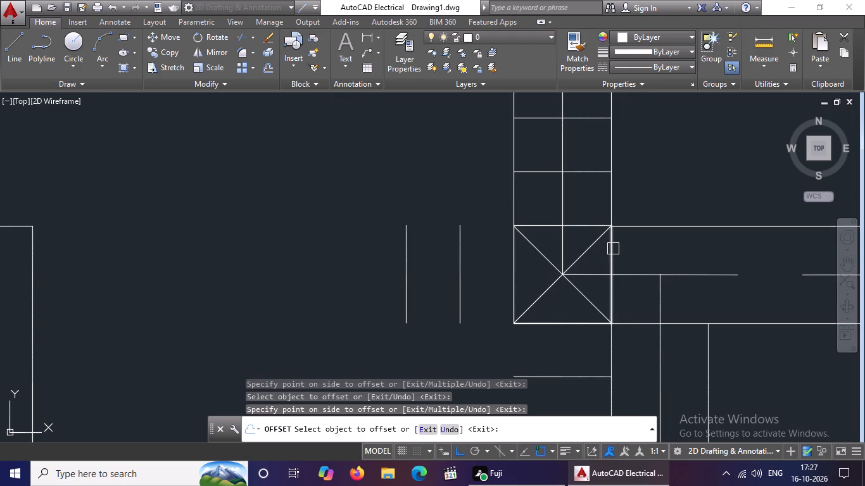
left_click_drag(614, 248, 623, 249)
left_click(660, 249)
left_click_drag(667, 247, 683, 248)
left_click(728, 248)
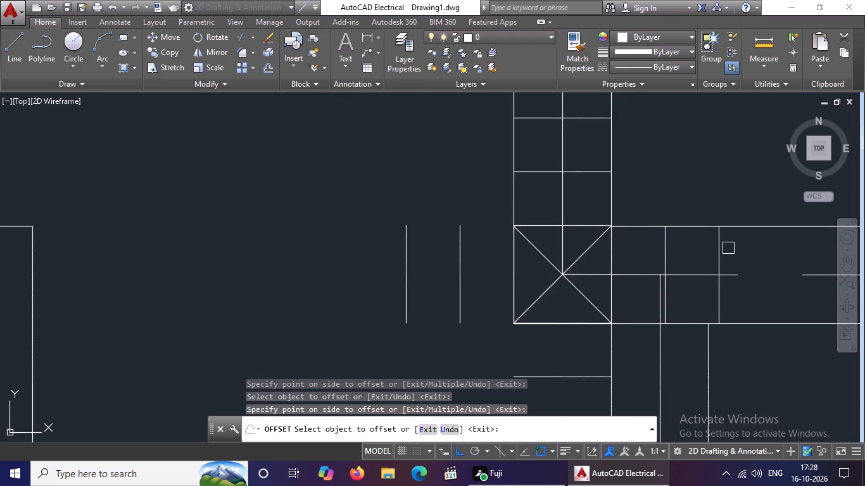
Offset the bottom and right edges of the right-hand column on the bath–toilet dividing wall outward twice each at 0.5.
scroll(728, 248, "down", 2)
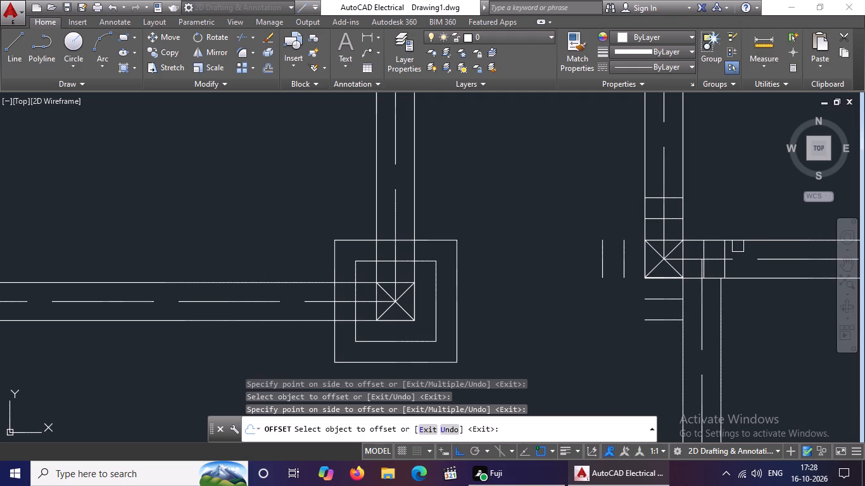
scroll(738, 246, "down", 3)
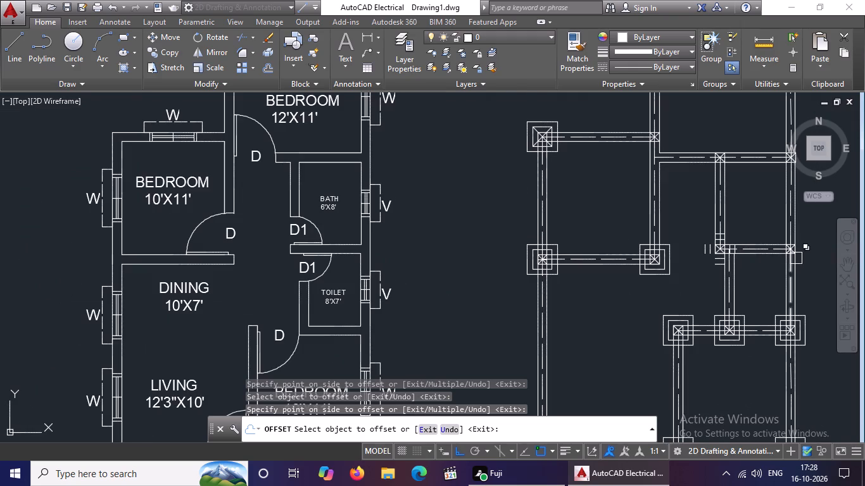
middle_click_drag(780, 261, 701, 267)
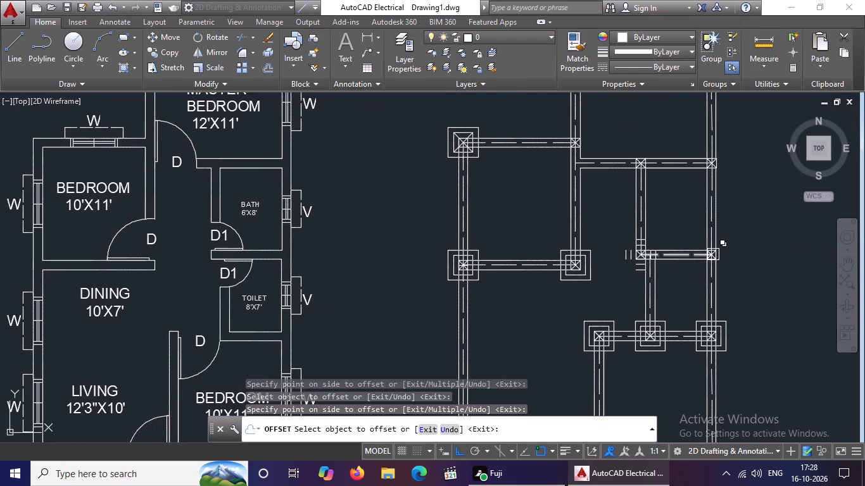
scroll(719, 252, "up", 3)
left_click_drag(674, 277, 674, 290)
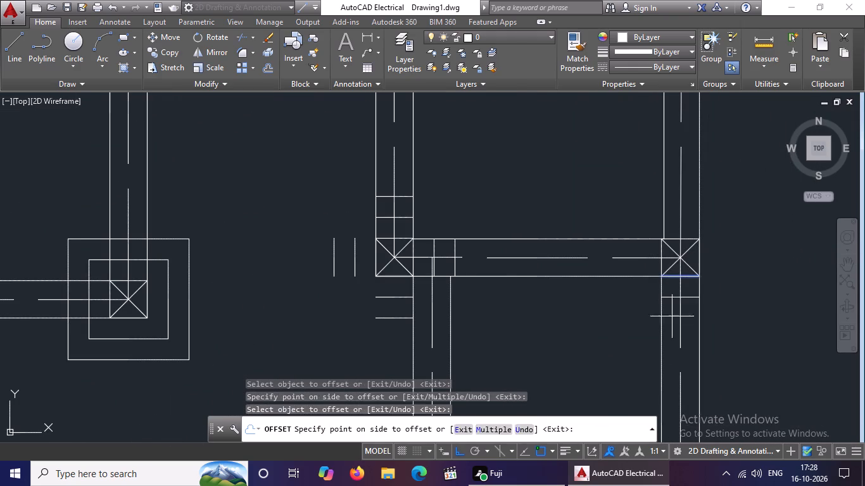
left_click(672, 320)
left_click_drag(671, 298, 676, 323)
left_click(676, 341)
left_click_drag(703, 265, 719, 265)
left_click(740, 265)
left_click_drag(723, 265, 762, 266)
left_click(790, 266)
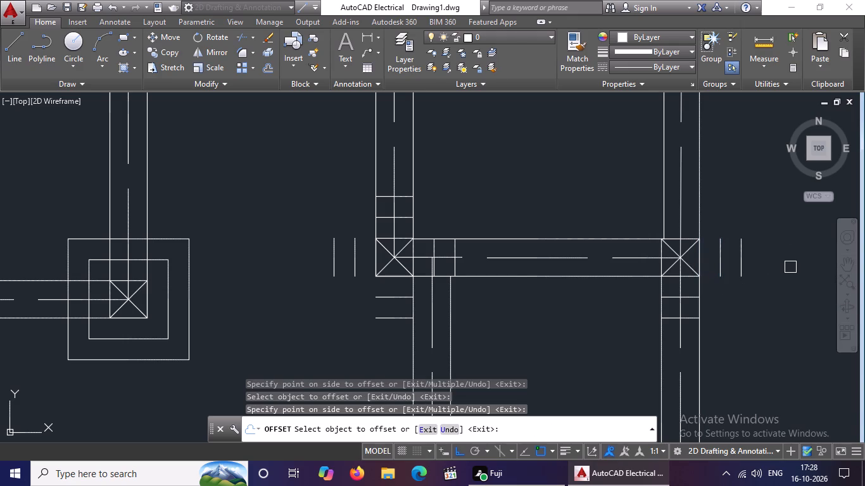
Offset the left and top edges of that right-hand column outward twice each at 0.5, finishing the Offset command.
scroll(655, 270, "up", 2)
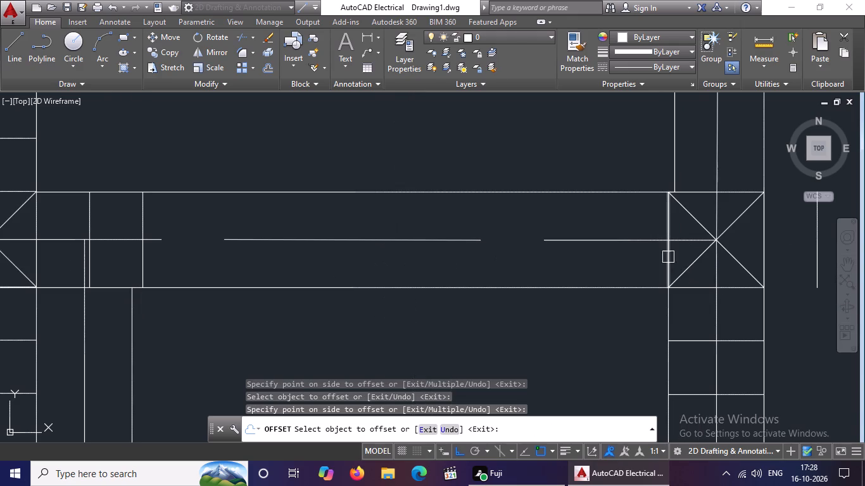
left_click_drag(670, 256, 648, 261)
left_click_drag(552, 272, 586, 270)
left_click_drag(614, 270, 607, 271)
left_click(557, 277)
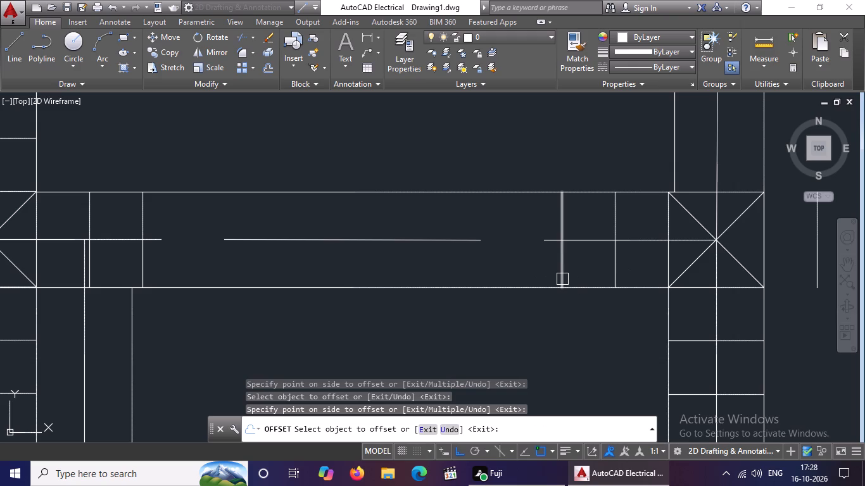
scroll(562, 279, "down", 2)
scroll(623, 225, "up", 1)
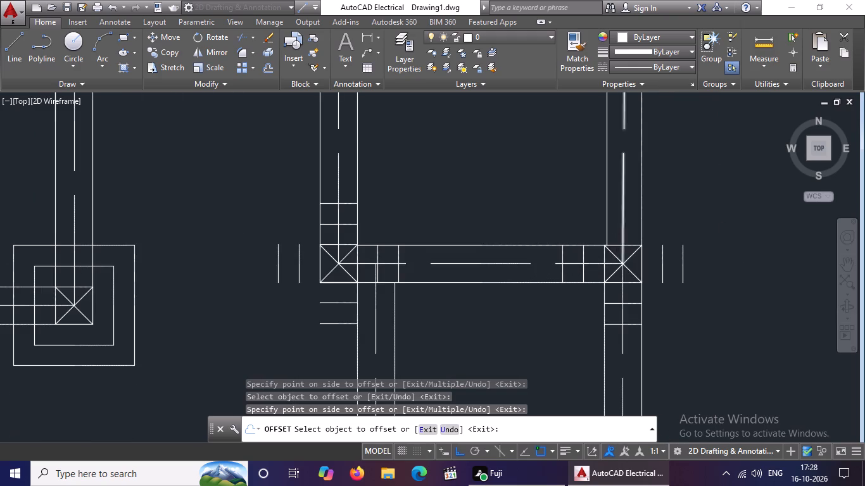
scroll(623, 225, "up", 1)
left_click(602, 275)
left_click(596, 240)
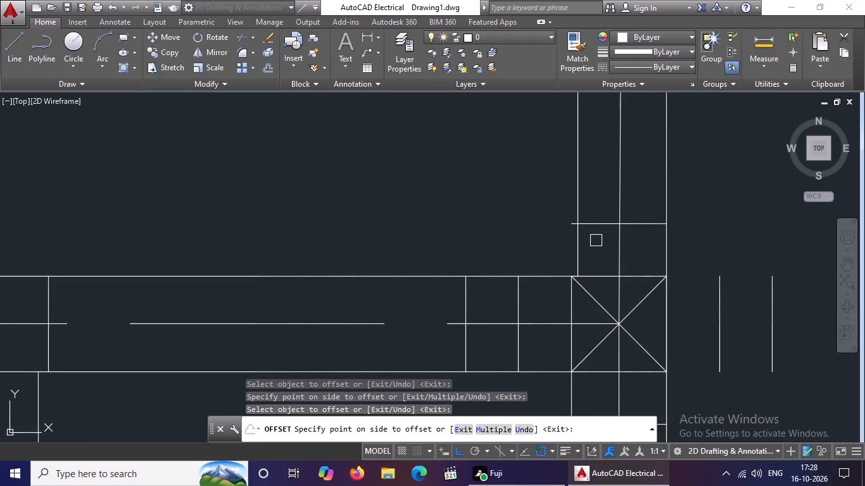
left_click_drag(603, 224, 602, 217)
left_click(585, 169)
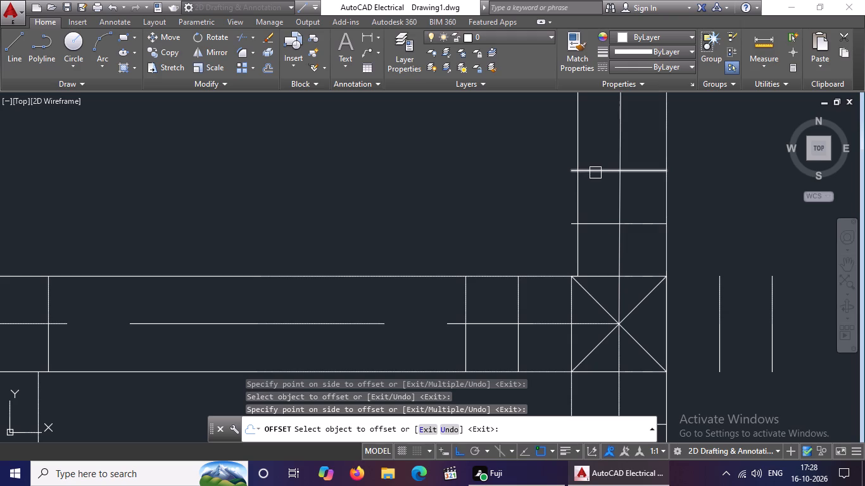
scroll(605, 173, "down", 1)
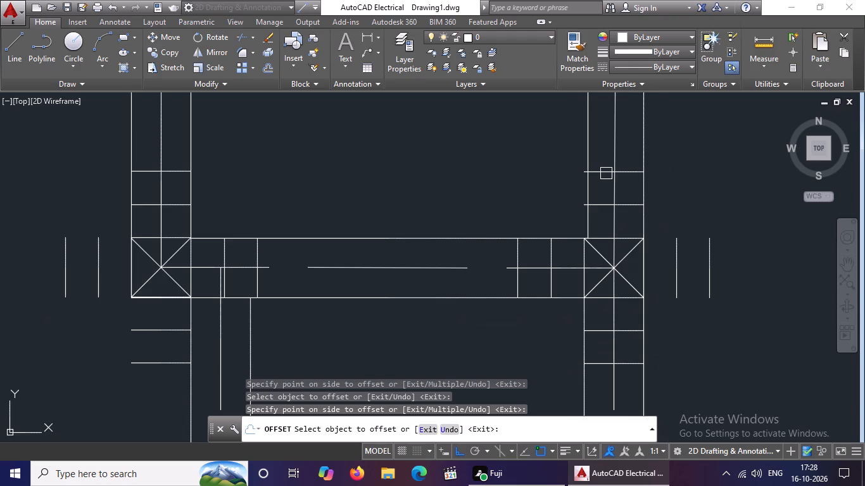
scroll(609, 175, "down", 2)
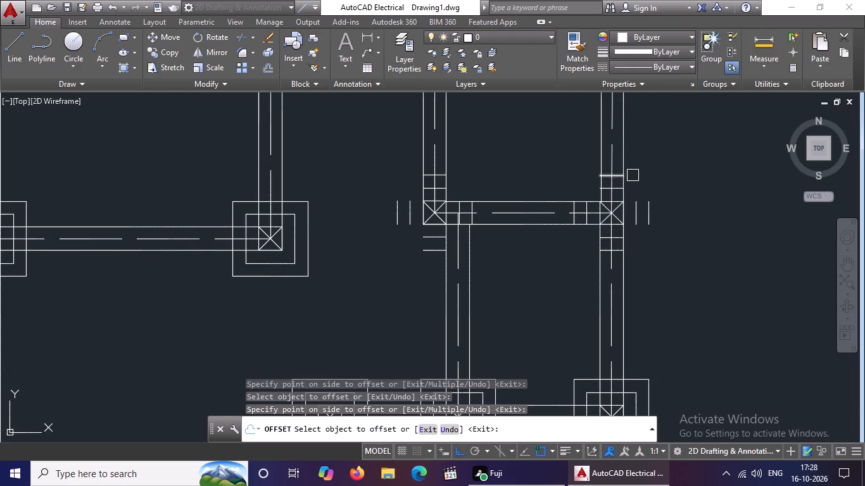
scroll(638, 175, "down", 2)
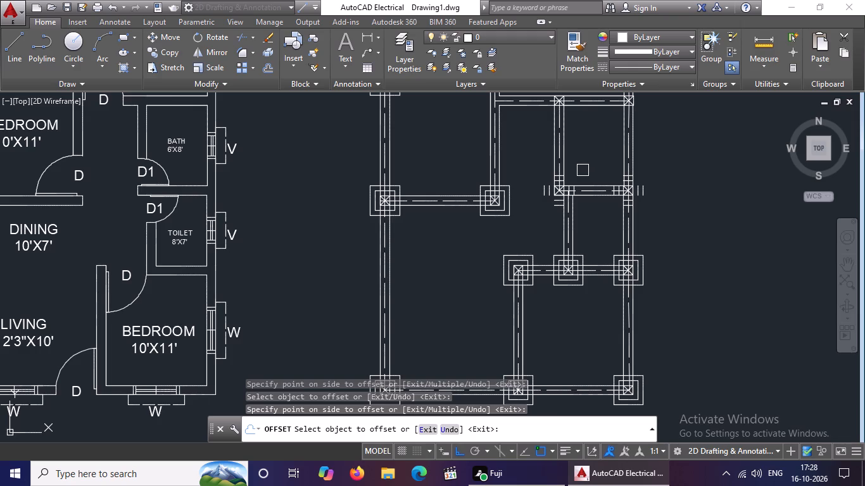
scroll(587, 175, "down", 2)
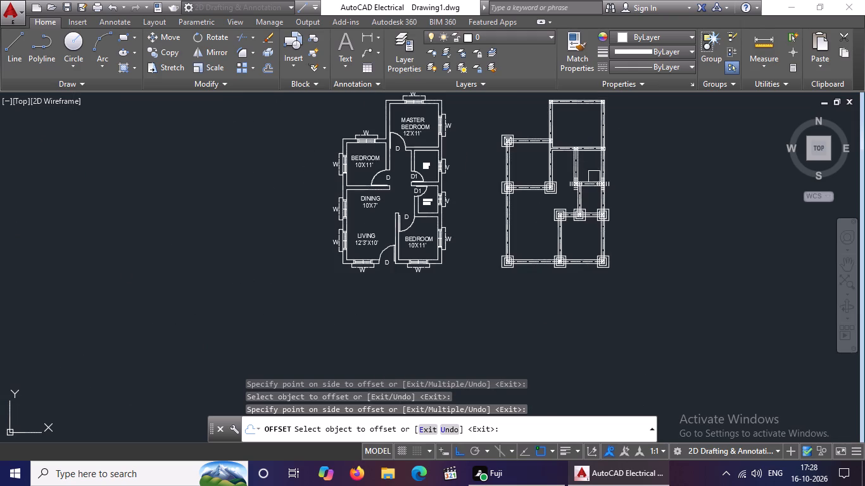
key("Escape")
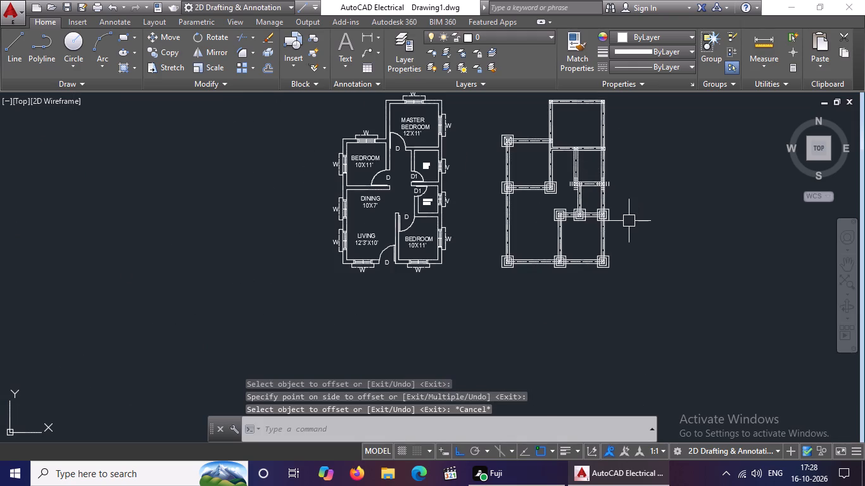
key("Escape")
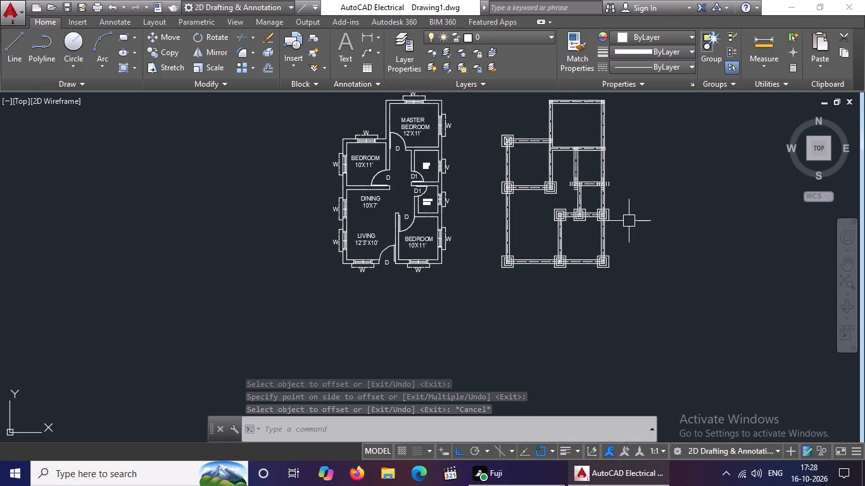
Fillet the bottom-left corners of both outlines around the left column on the bath–toilet dividing wall, using Multiple and radius 0.
type("F M R 0")
key("space")
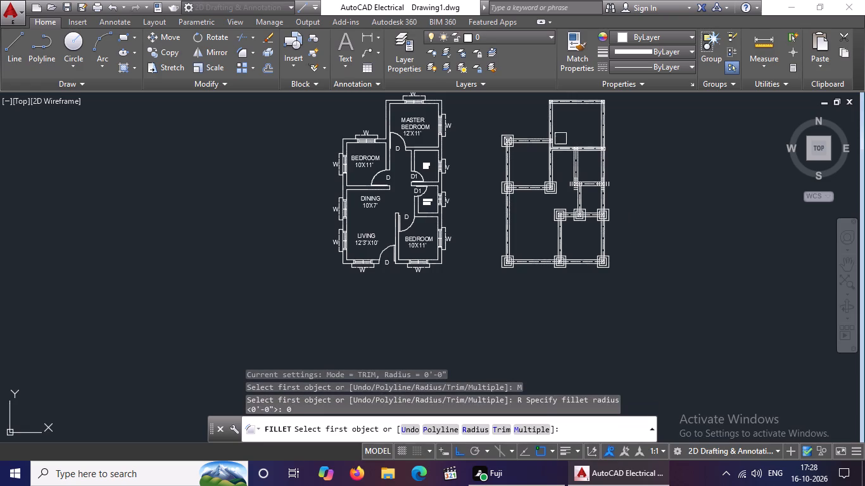
scroll(561, 193, "up", 3)
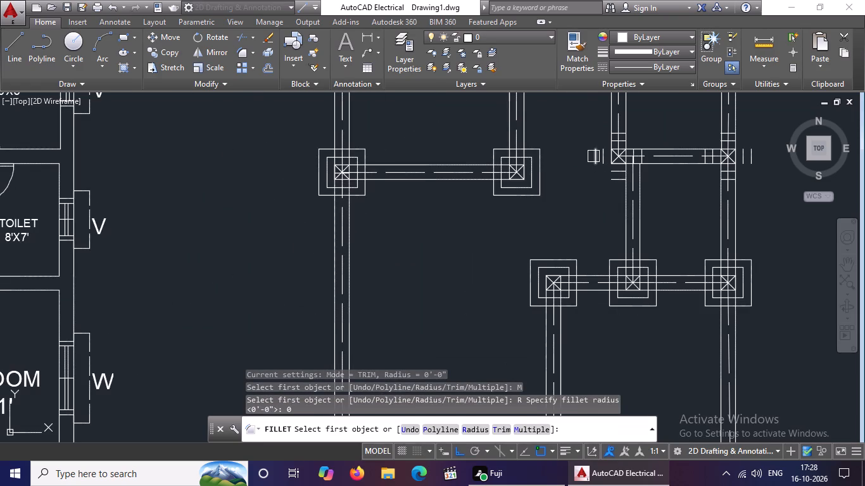
left_click(593, 156)
left_click(613, 180)
left_click(607, 158)
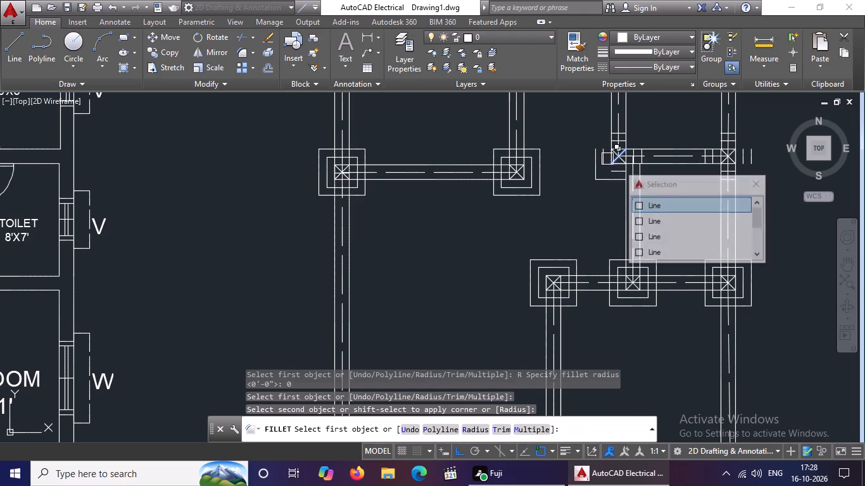
left_click(615, 172)
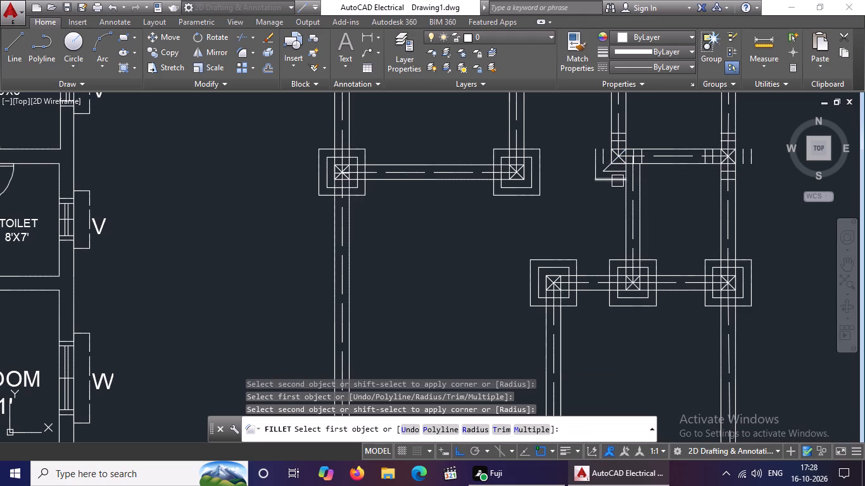
scroll(595, 156, "up", 1)
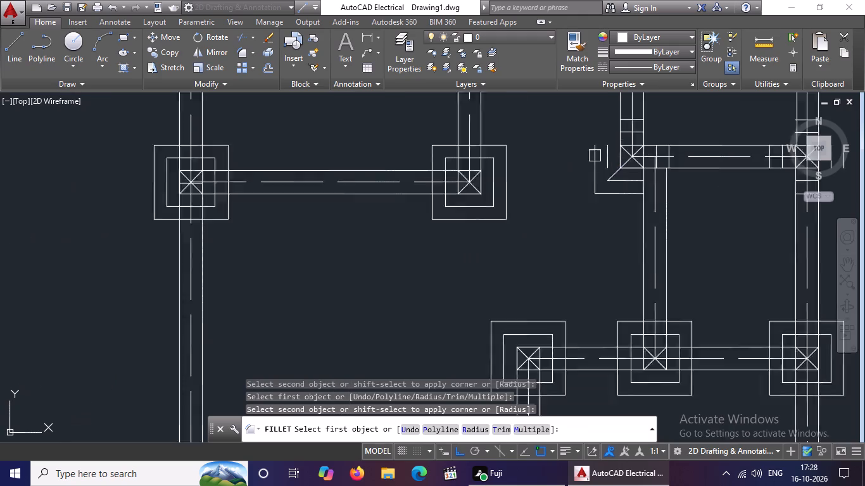
scroll(595, 156, "up", 1)
left_click(616, 163)
left_click(631, 193)
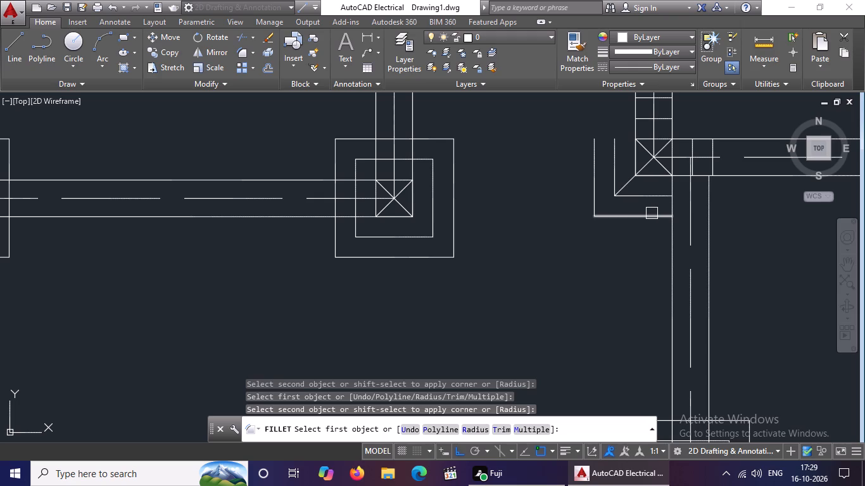
Close the top-left and top-right corners of the inner and outer outlines around that left column with the zero-radius Fillet.
scroll(652, 213, "down", 3)
scroll(672, 178, "up", 4)
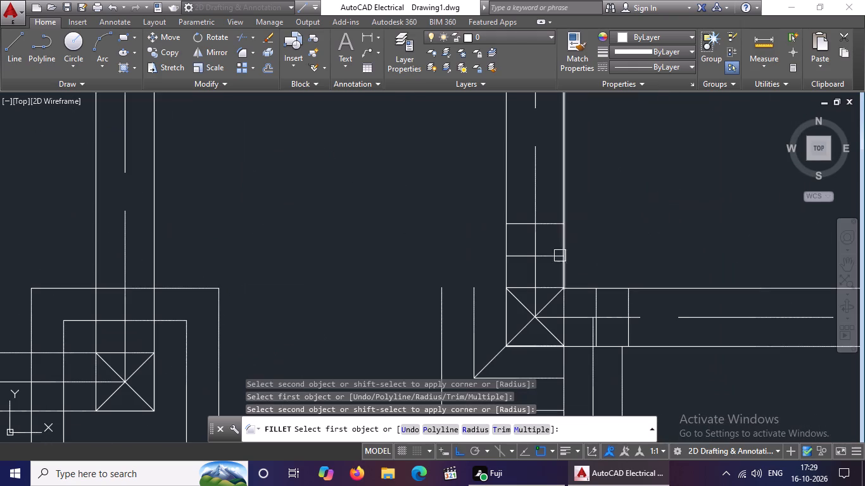
left_click(477, 301)
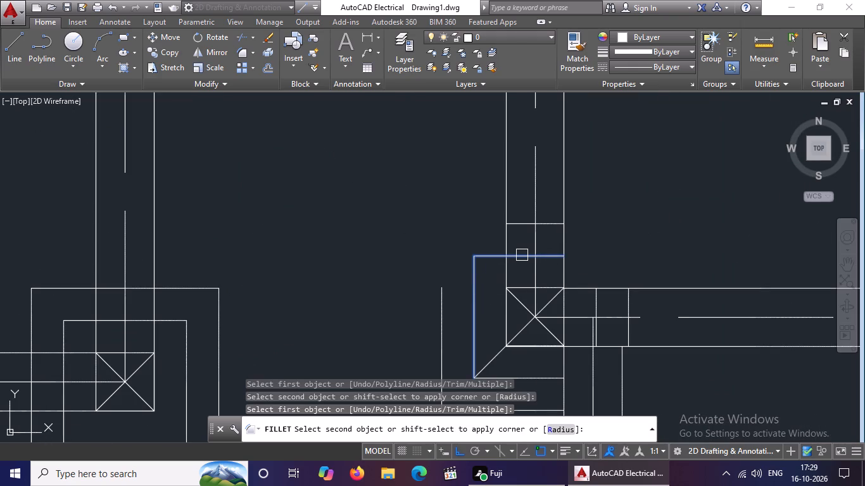
left_click(522, 255)
left_click(443, 292)
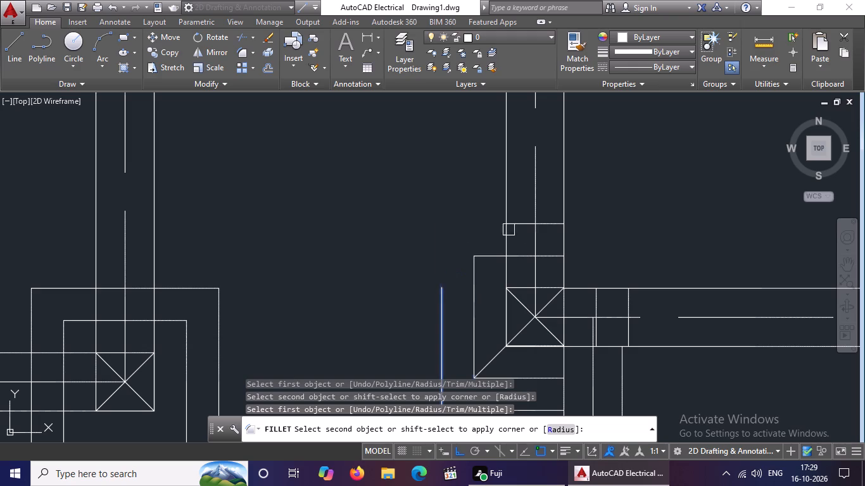
left_click(526, 227)
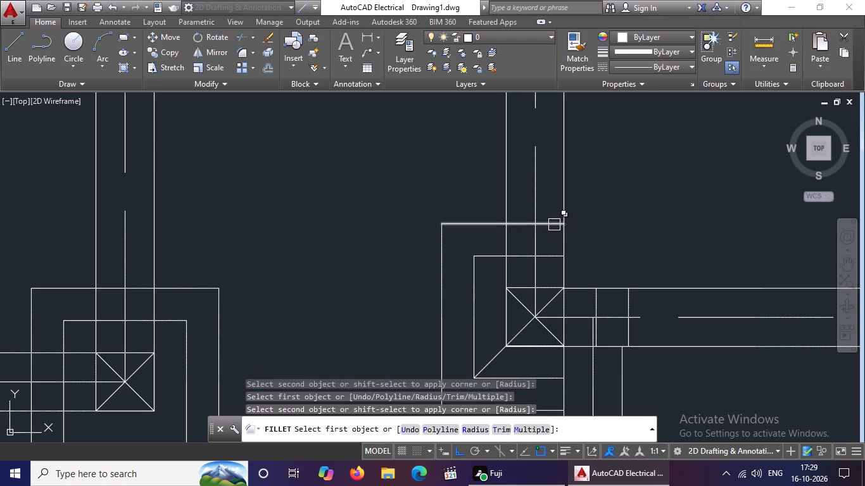
left_click(551, 224)
left_click(621, 373)
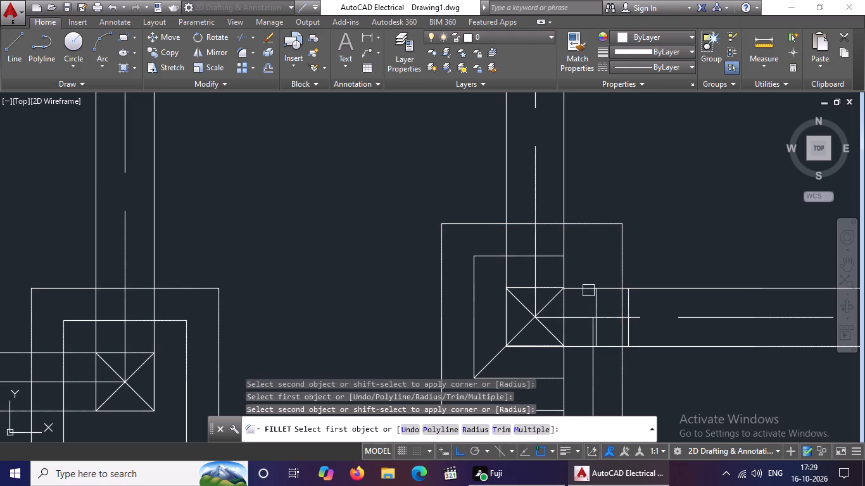
left_click(550, 254)
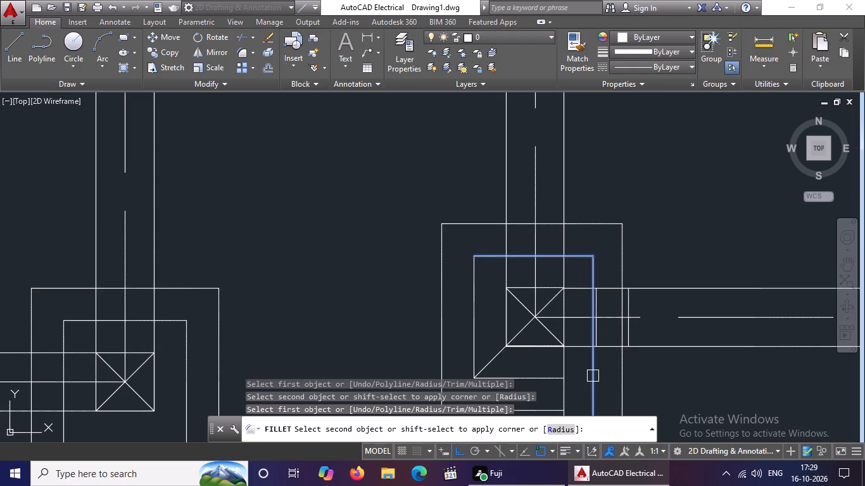
left_click(591, 377)
Close the bottom-right corners of the inner and outer outlines around the same left column with the zero-radius Fillet.
scroll(636, 329, "down", 2)
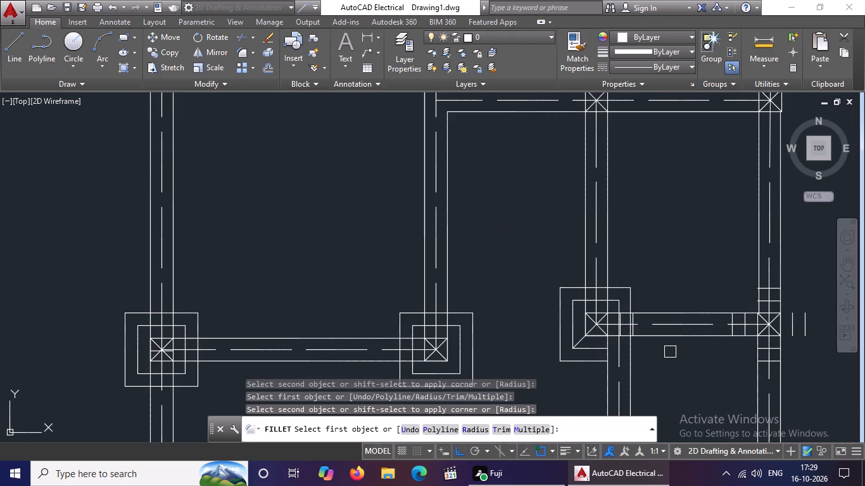
left_click(597, 349)
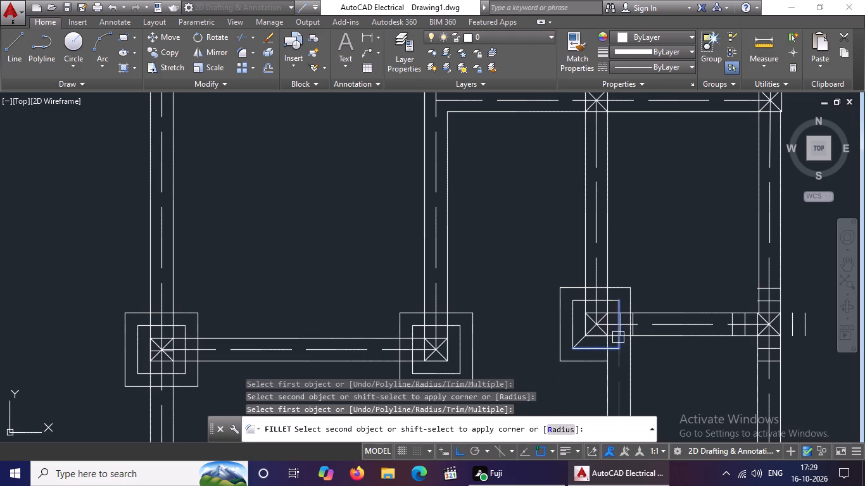
scroll(620, 320, "up", 3)
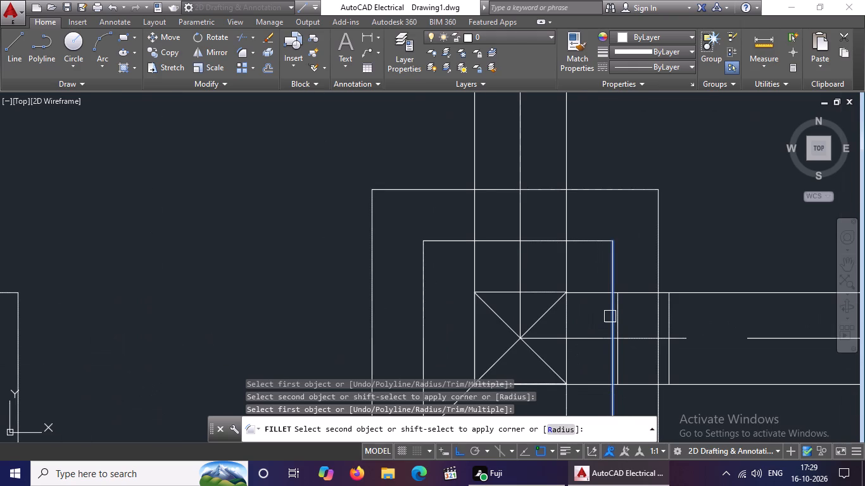
left_click(610, 316)
scroll(648, 327, "down", 3)
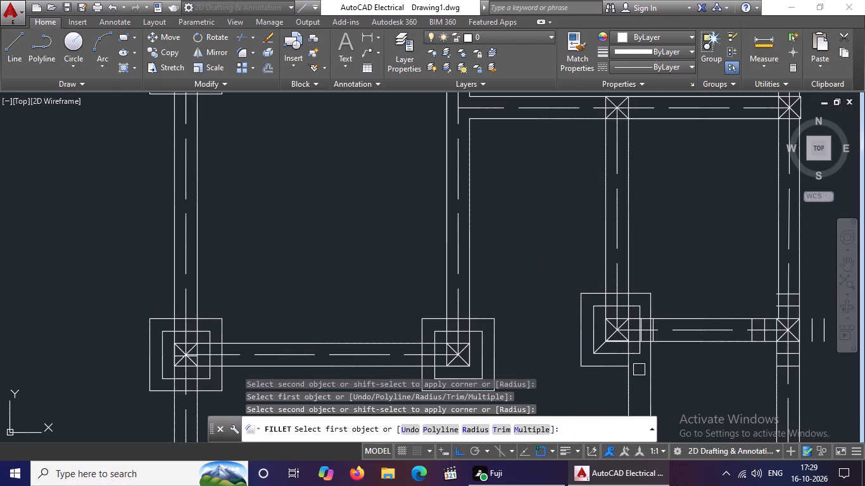
scroll(622, 380, "up", 1)
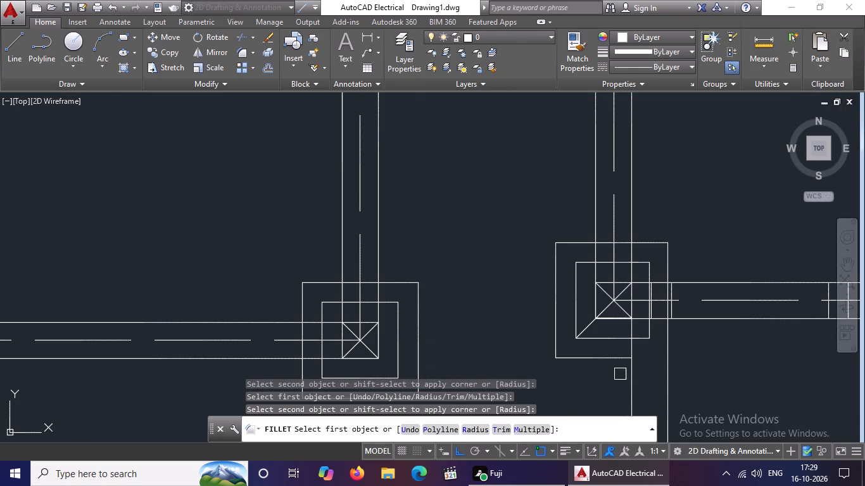
left_click(612, 358)
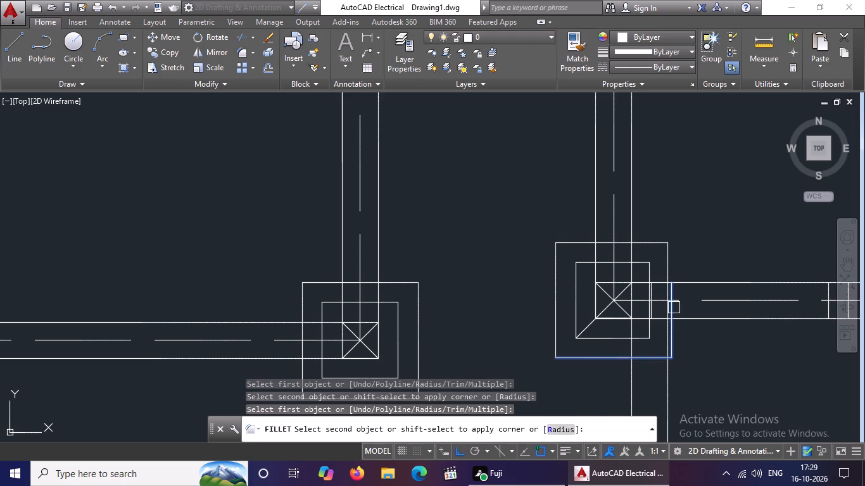
left_click(662, 263)
Fillet both bottom corners of the inner outline and the bottom-left corner of the outer outline around the dividing wall's right-hand column.
scroll(689, 337, "down", 2)
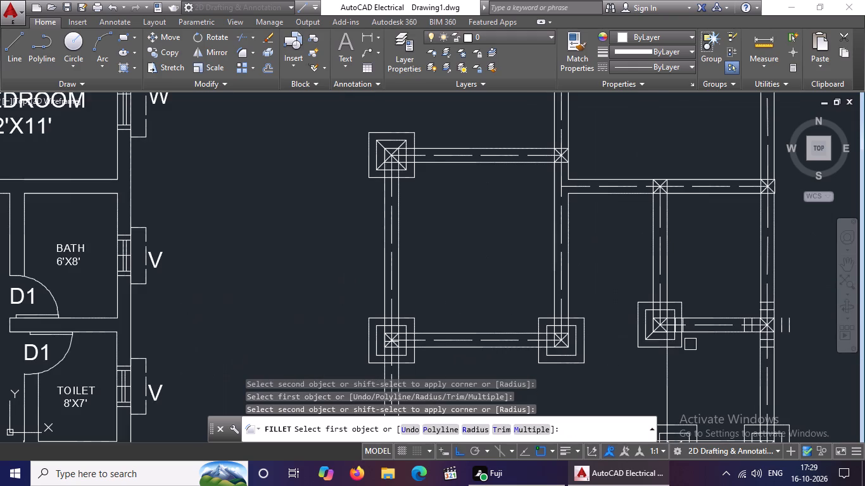
middle_click_drag(688, 344, 605, 359)
scroll(668, 351, "up", 3)
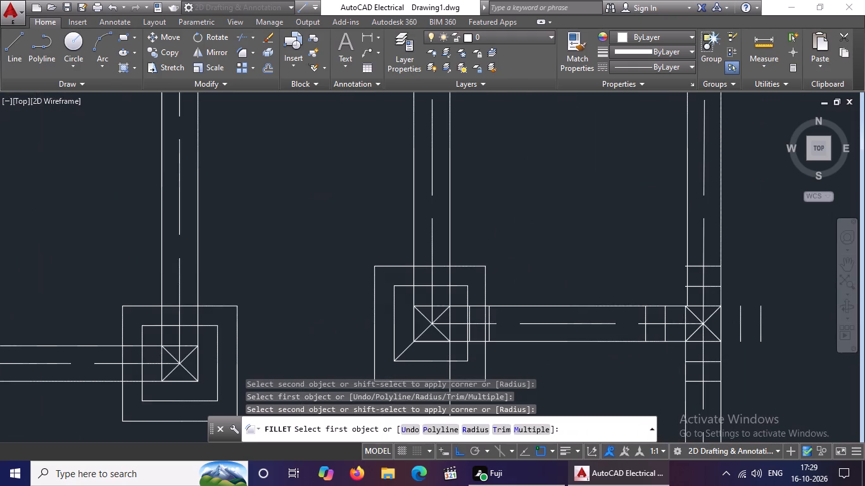
scroll(668, 351, "up", 1)
left_click(655, 315)
left_click(723, 380)
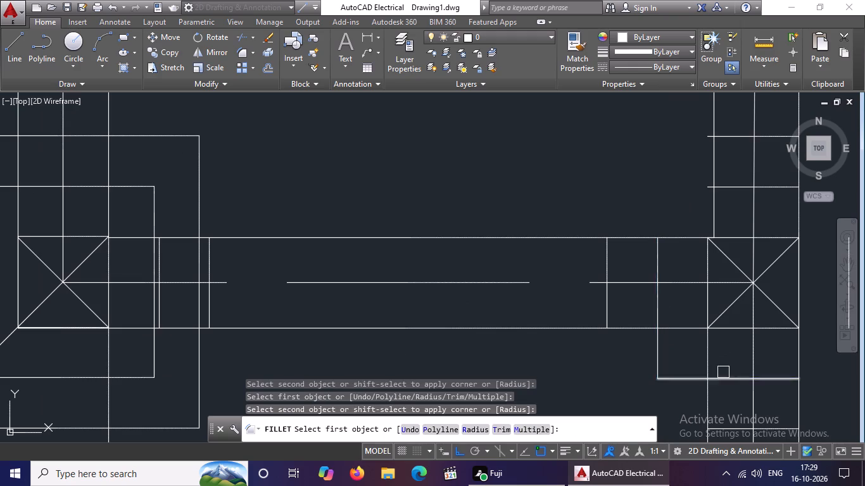
scroll(733, 368, "down", 2)
left_click(776, 346)
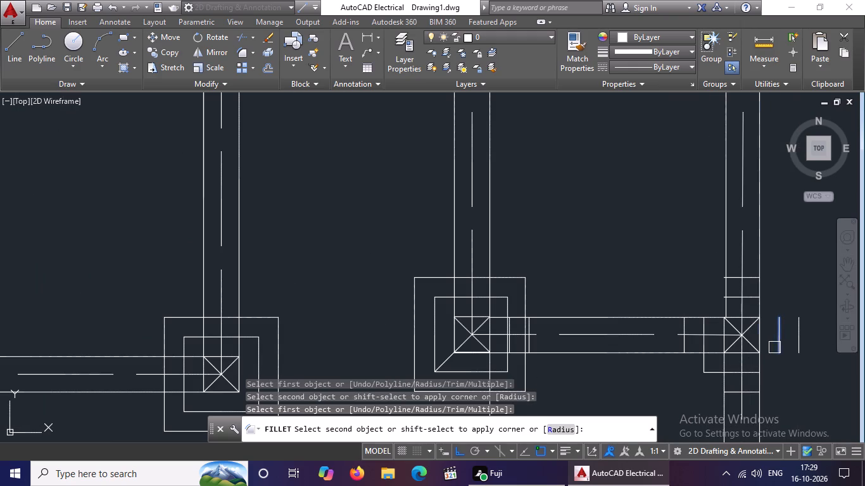
left_click(756, 373)
left_click(682, 345)
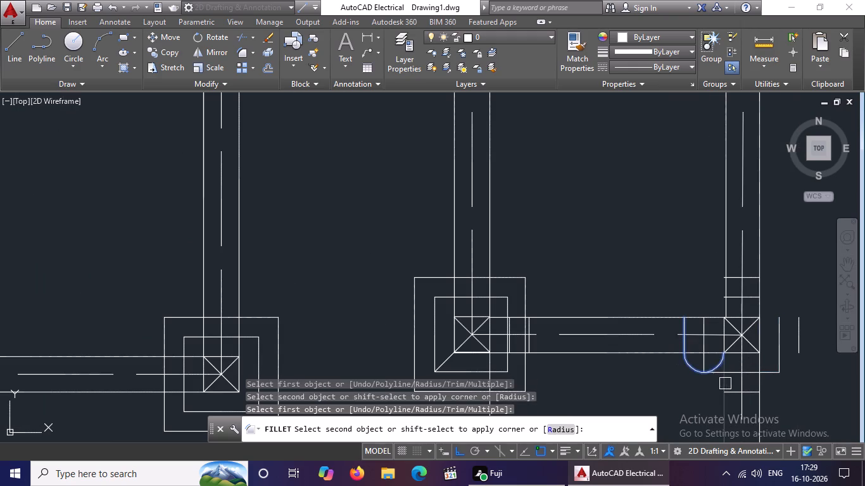
left_click(735, 396)
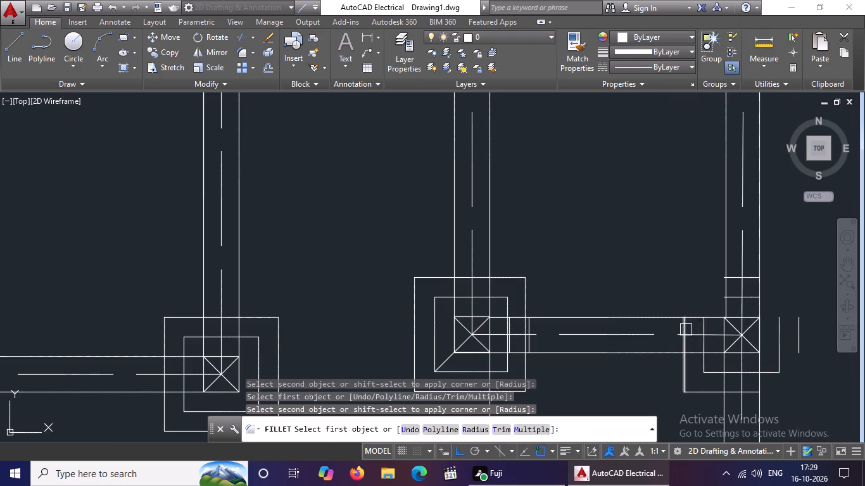
Close the top-left corners of the inner and outer outlines around that right-hand column with the zero-radius Fillet.
scroll(686, 328, "up", 2)
left_click(683, 328)
left_click(793, 255)
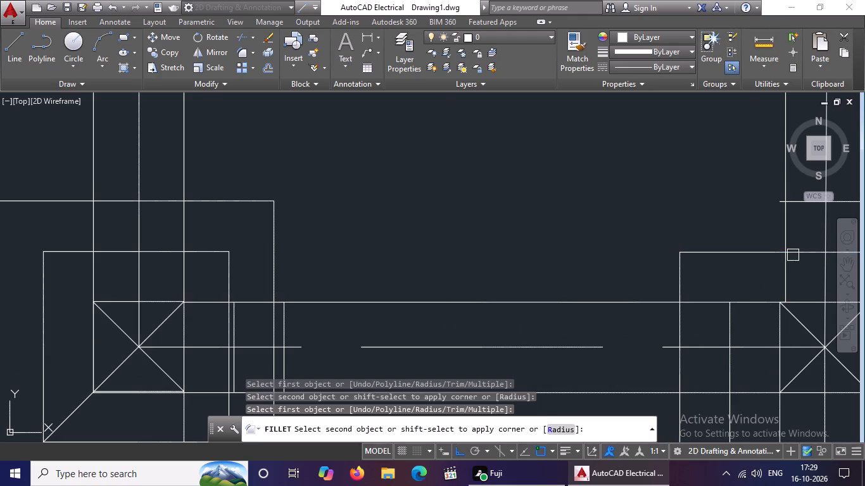
scroll(783, 266, "down", 2)
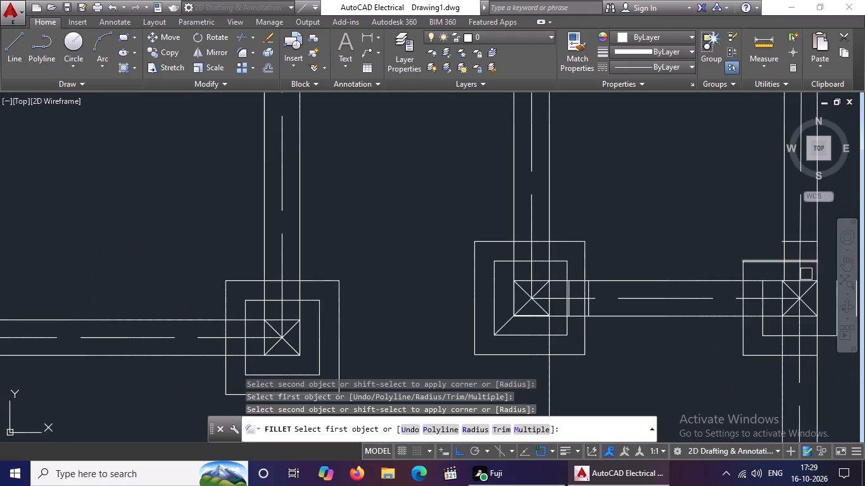
left_click(764, 290)
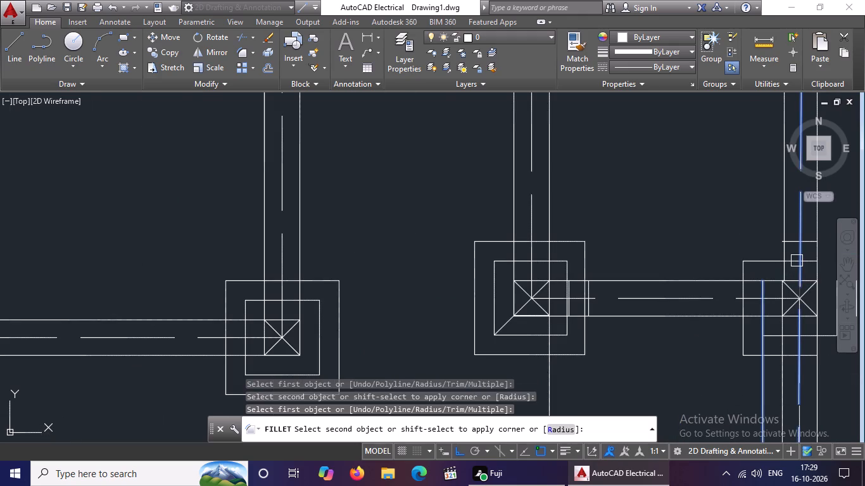
scroll(790, 261, "up", 2)
left_click(790, 261)
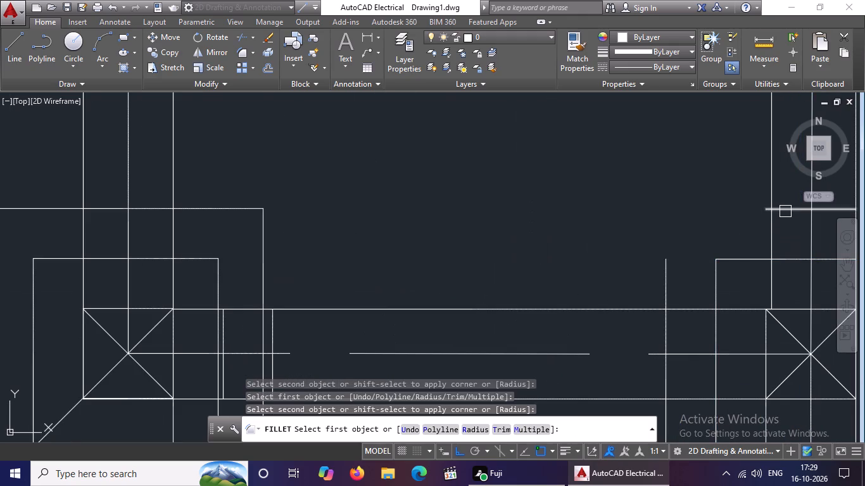
left_click(785, 211)
left_click(664, 272)
Close the bottom-right corner of the outer outline around the right-hand column with the zero-radius Fillet.
scroll(682, 268, "down", 3)
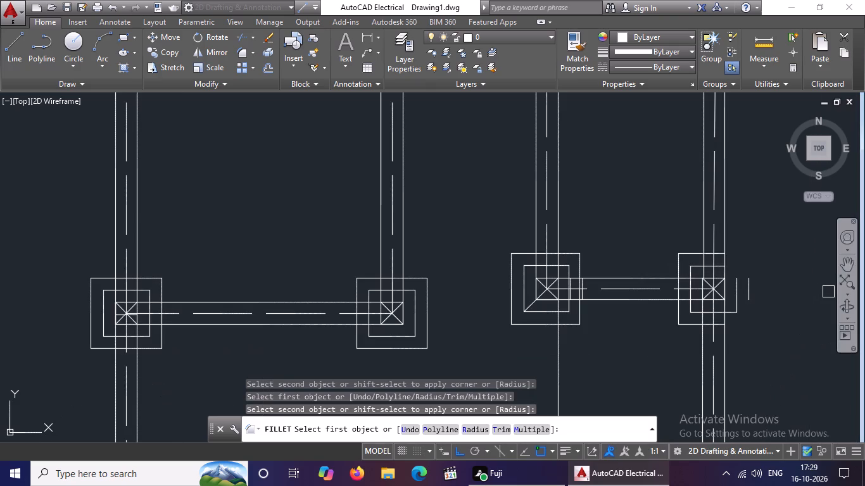
scroll(835, 302, "down", 1)
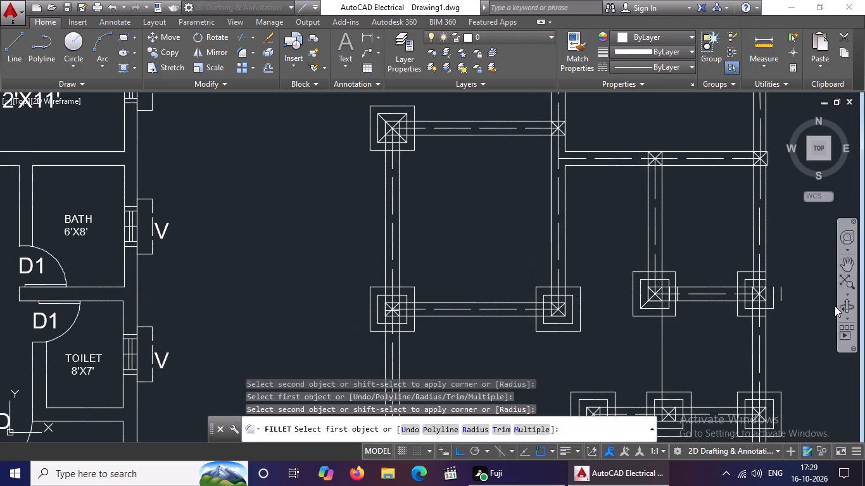
scroll(833, 306, "down", 1)
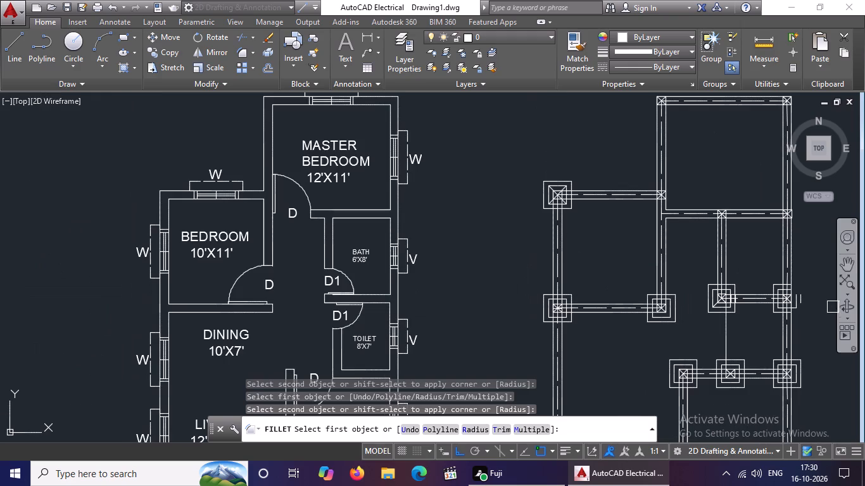
middle_click_drag(818, 315, 708, 346)
scroll(688, 337, "up", 2)
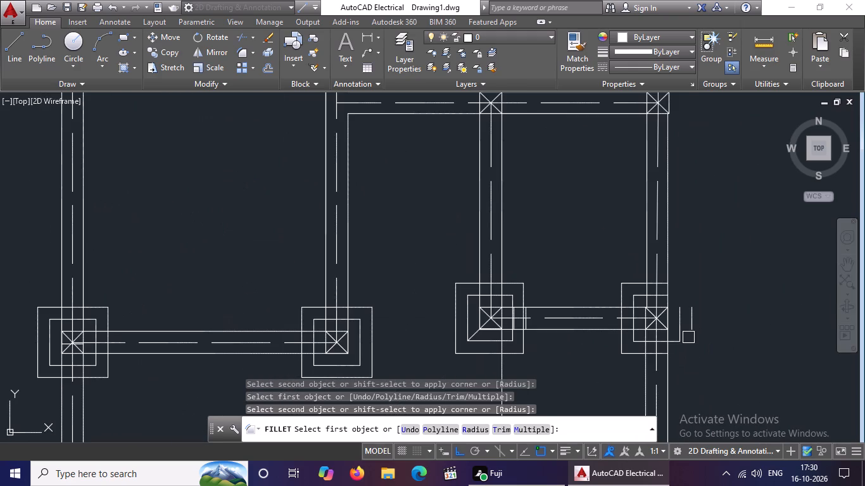
scroll(676, 336, "up", 1)
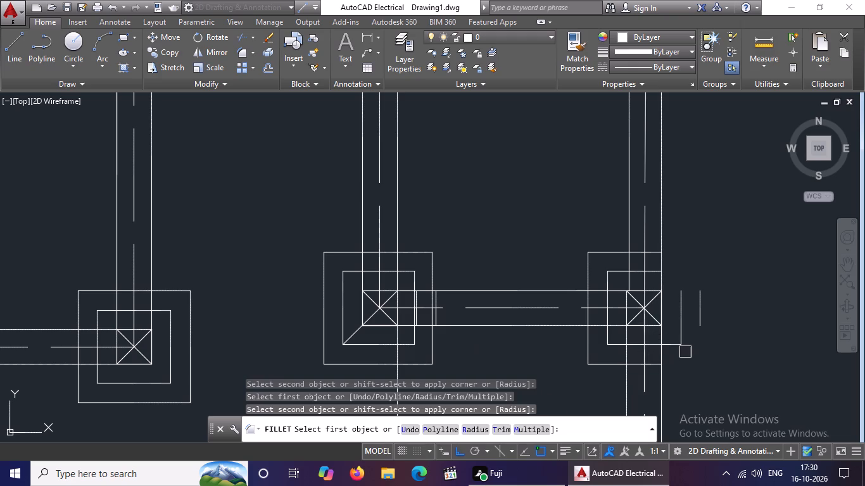
scroll(685, 352, "up", 2)
left_click_drag(595, 384, 616, 380)
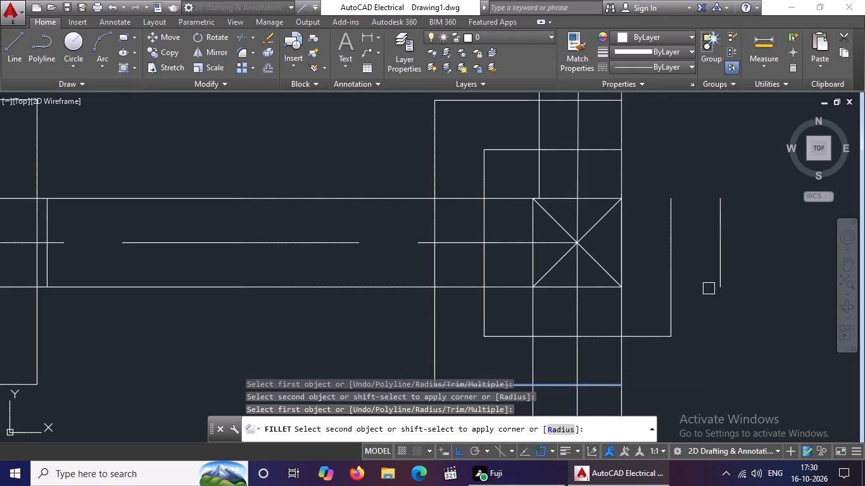
left_click(724, 281)
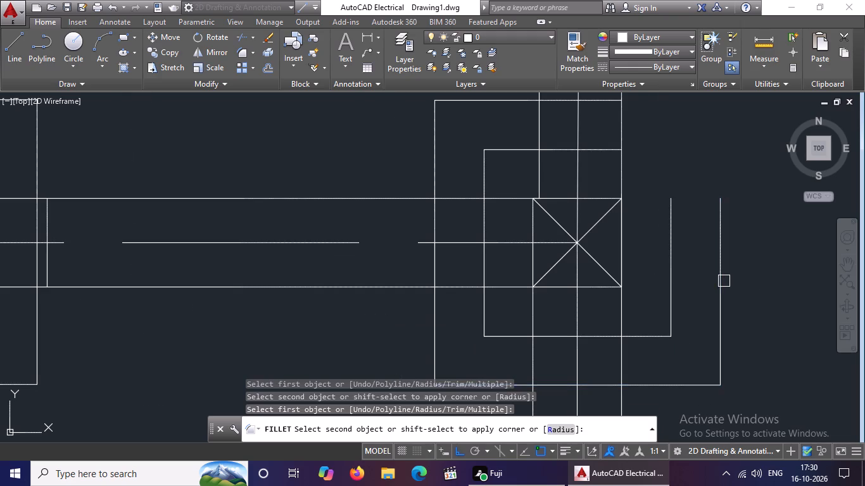
Close the top-right corners of the inner and outer outlines around the right-hand column with the zero-radius Fillet.
scroll(727, 271, "down", 1)
left_click(645, 197)
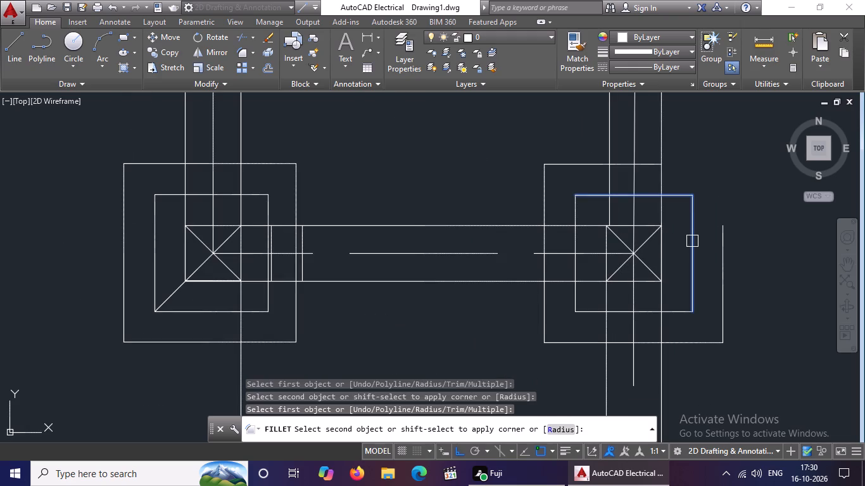
left_click(691, 243)
left_click(645, 164)
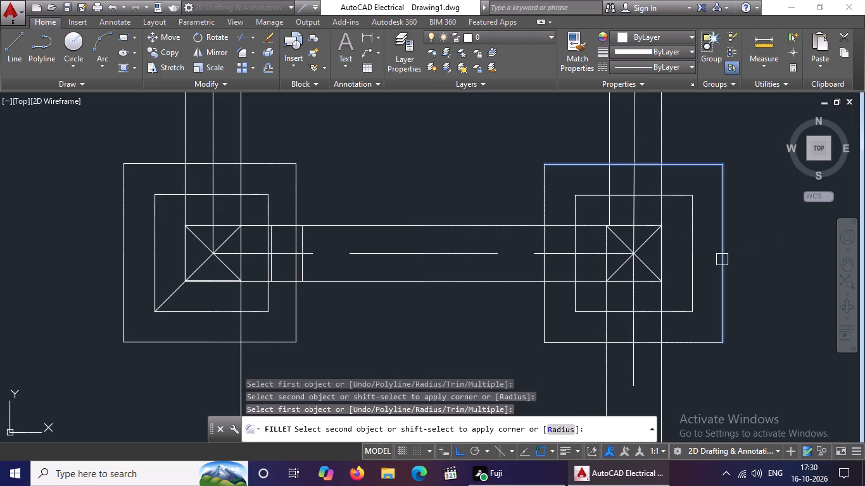
left_click(721, 260)
scroll(736, 263, "down", 5)
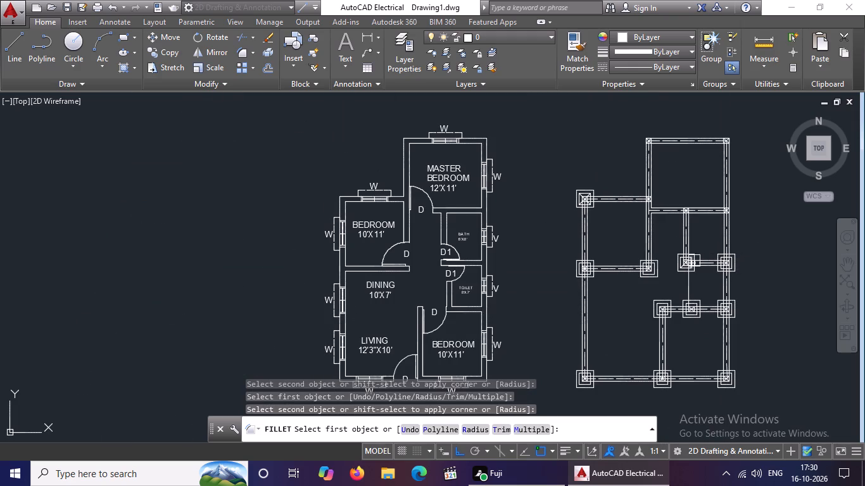
key("Escape")
Offset the top edge of the middle column on the wall below the uppermost room upward twice at 0.5 spacing.
scroll(716, 234, "up", 2)
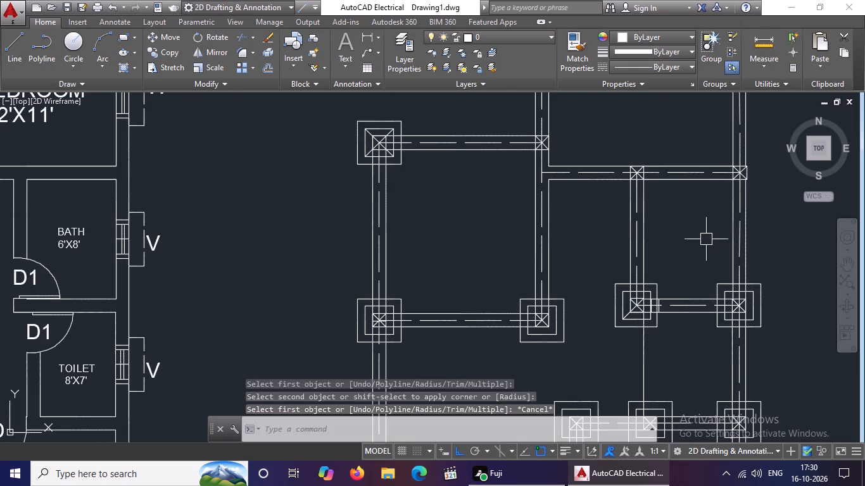
key("o")
key("Return")
type("0.5")
key("Return")
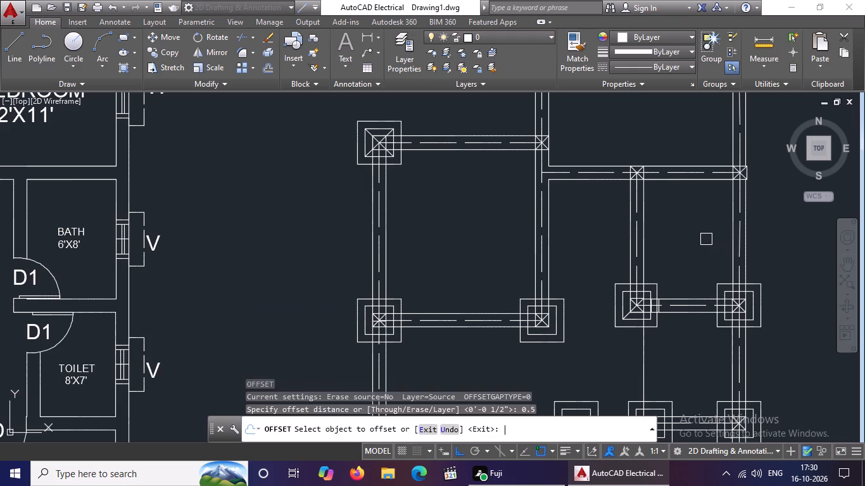
scroll(614, 139, "up", 3)
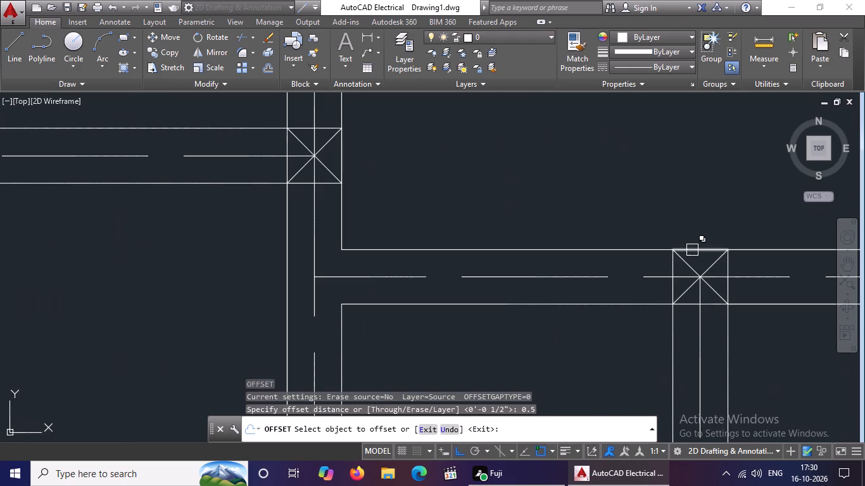
left_click_drag(692, 250, 692, 239)
left_click_drag(694, 194, 693, 200)
left_click(685, 215)
left_click_drag(693, 149, 693, 153)
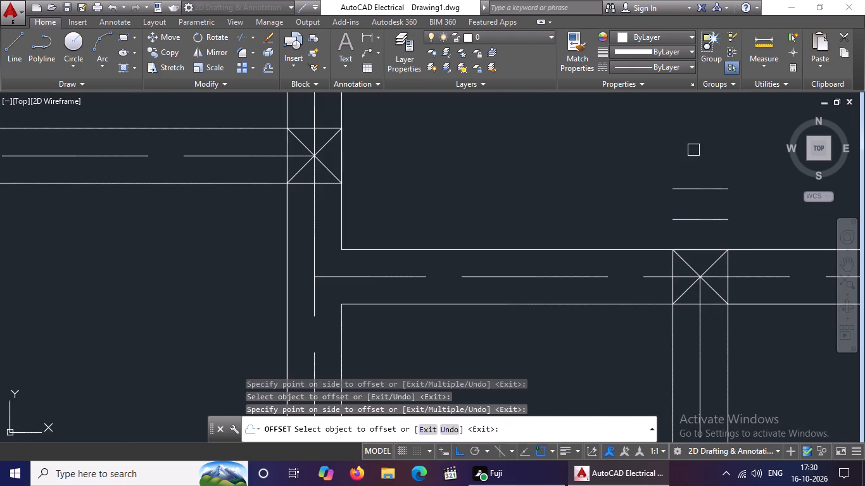
left_click_drag(693, 153, 693, 165)
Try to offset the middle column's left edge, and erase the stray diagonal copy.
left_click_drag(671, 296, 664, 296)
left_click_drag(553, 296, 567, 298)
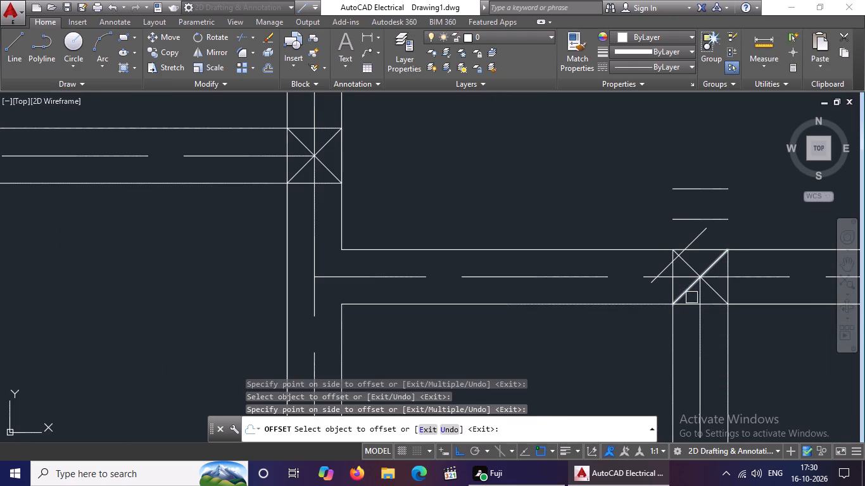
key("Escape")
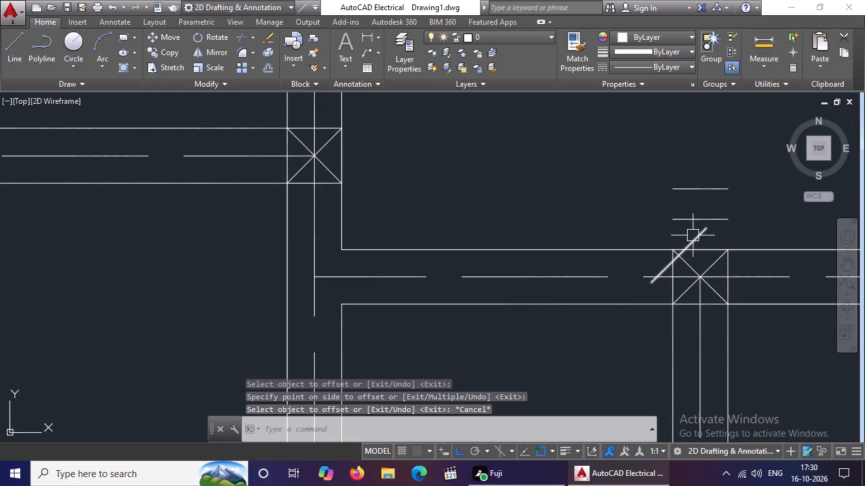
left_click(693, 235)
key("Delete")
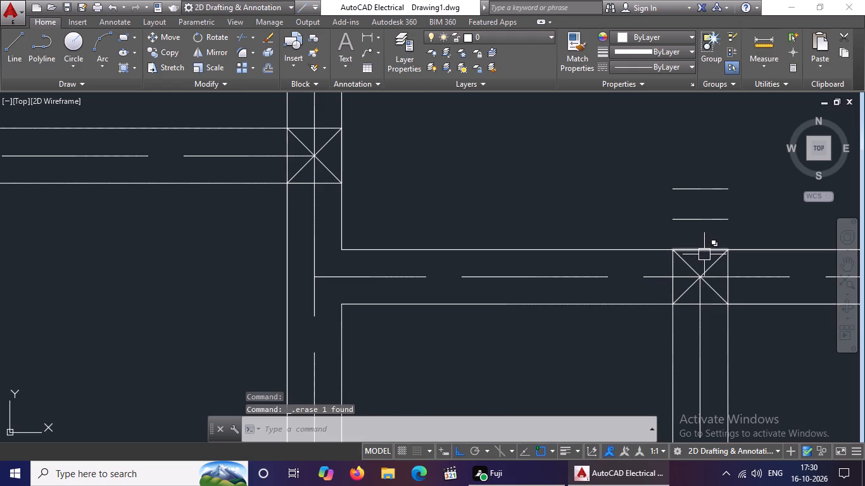
Offset the middle column's left edge outward twice at 0.5 spacing.
key("Escape")
key("o")
key("Return")
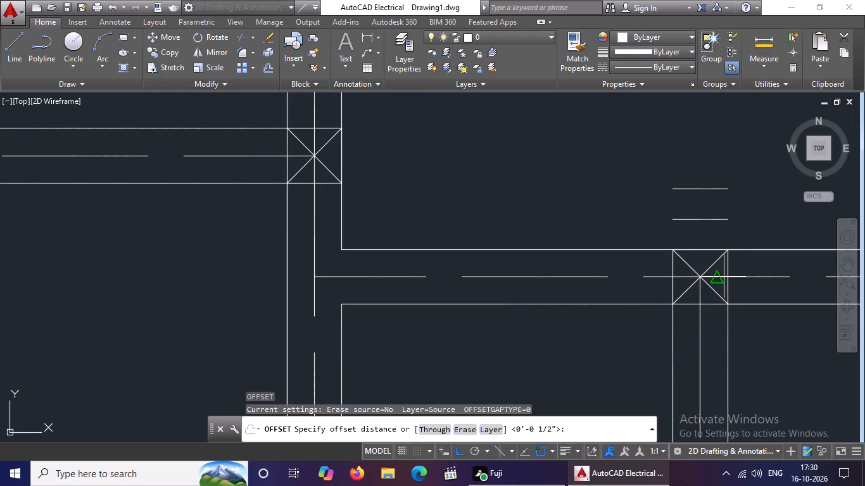
key("0")
key("period")
key("5")
key("Return")
left_click_drag(672, 289, 602, 292)
left_click(488, 293)
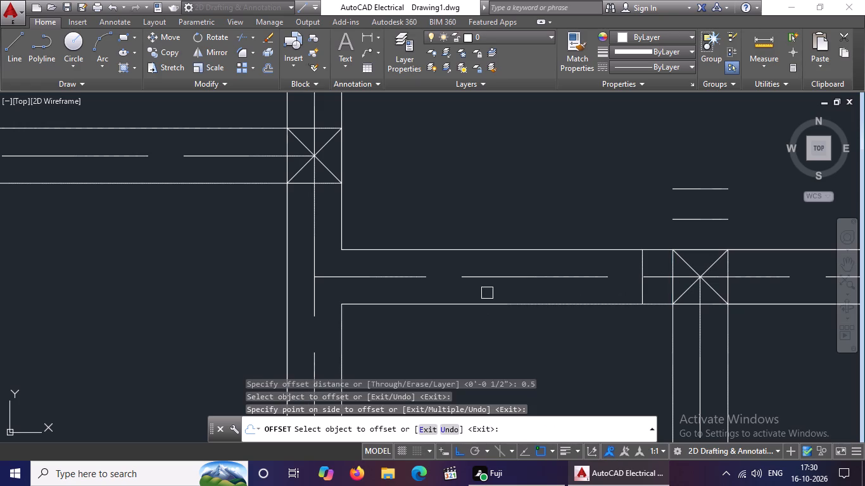
left_click_drag(645, 291, 621, 296)
left_click_drag(540, 296, 598, 305)
Offset the middle column's bottom edge downward twice and its right edge outward once, each by 0.5.
left_click_drag(714, 306, 714, 313)
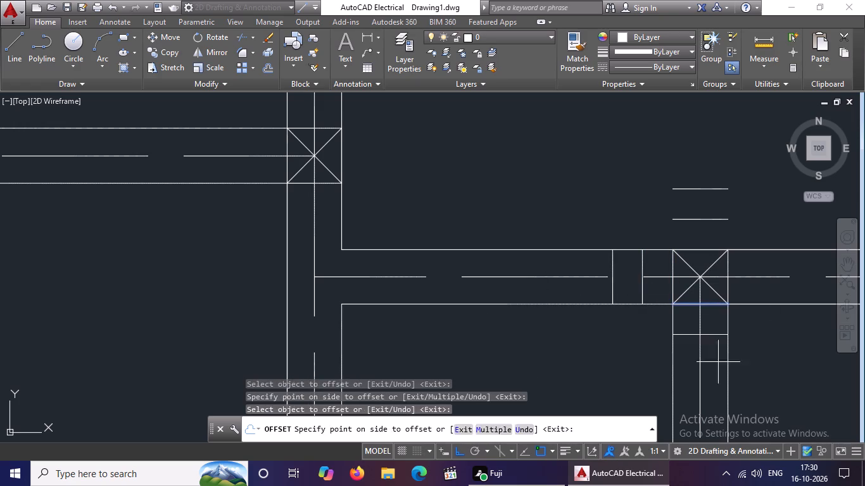
left_click(718, 363)
left_click_drag(719, 337, 717, 343)
left_click_drag(704, 411, 708, 401)
left_click(733, 296)
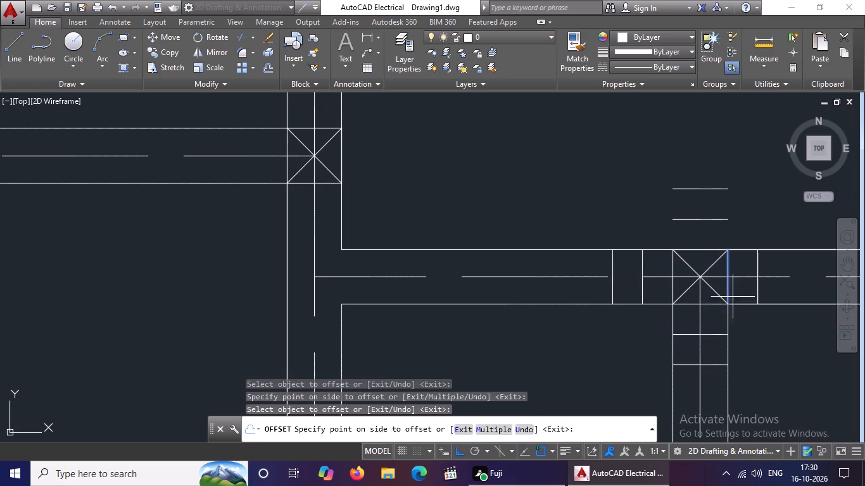
left_click(755, 294)
left_click_drag(755, 294, 762, 294)
left_click(814, 294)
Offset the left edge of the column at the same wall's right end outward twice at 0.5 spacing.
scroll(814, 294, "down", 2)
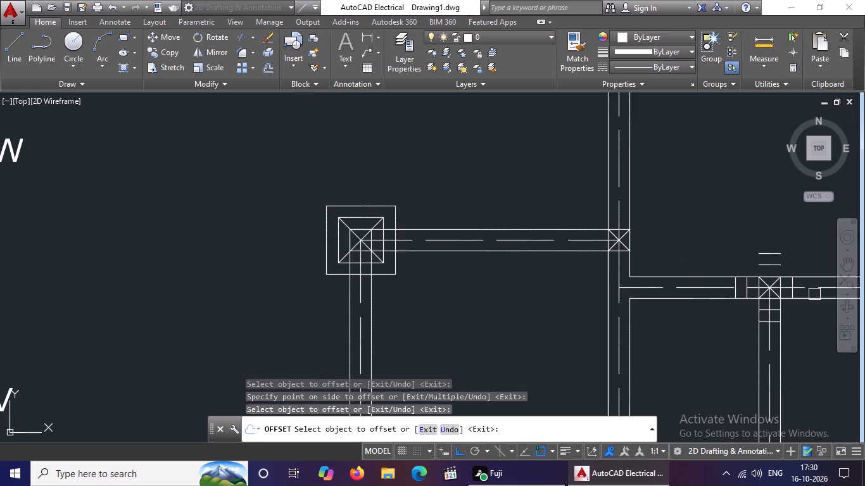
middle_click_drag(672, 304, 456, 309)
scroll(710, 305, "up", 2)
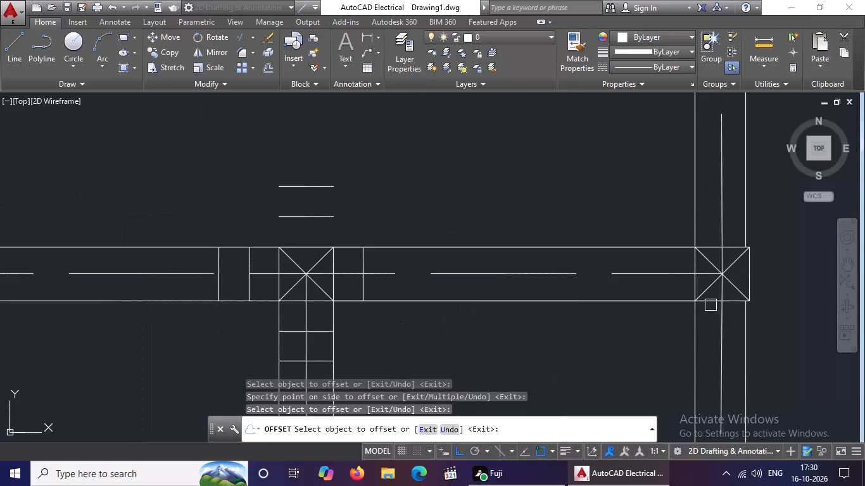
left_click_drag(693, 287, 686, 289)
left_click(602, 294)
left_click_drag(666, 290, 650, 294)
left_click_drag(500, 297, 595, 310)
Offset the right-end column's bottom edge downward twice and its right edge outward once, each by 0.5.
left_click(706, 302)
left_click(719, 375)
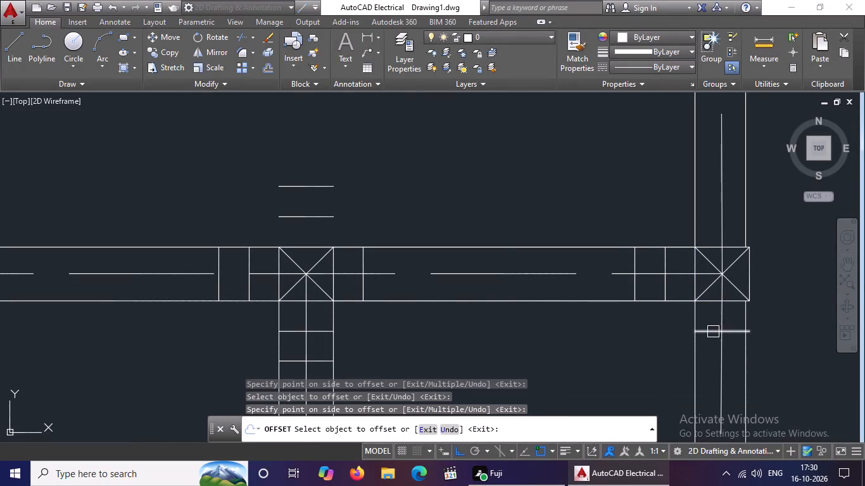
left_click(713, 330)
left_click_drag(712, 406, 719, 389)
left_click_drag(750, 282, 758, 280)
left_click(786, 275)
left_click_drag(783, 276, 791, 276)
left_click(837, 277)
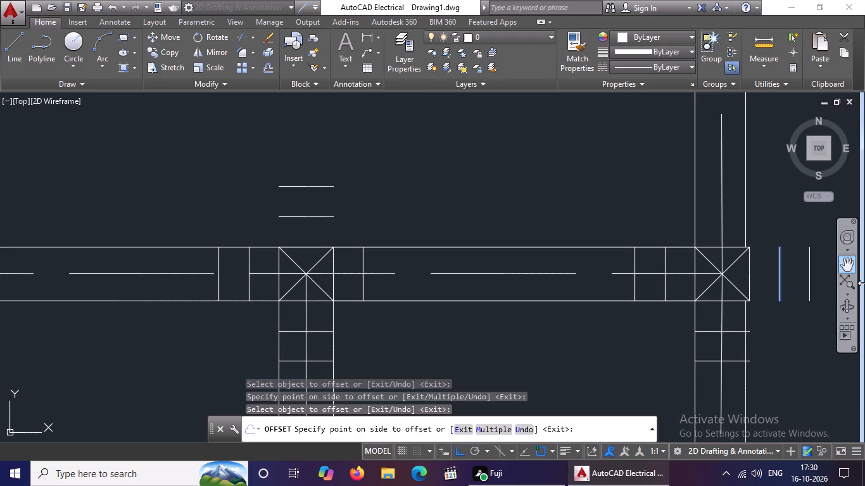
key("Escape")
Offset the right-end column's top edge upward by 5.5, making two copies.
key("o")
key("Return")
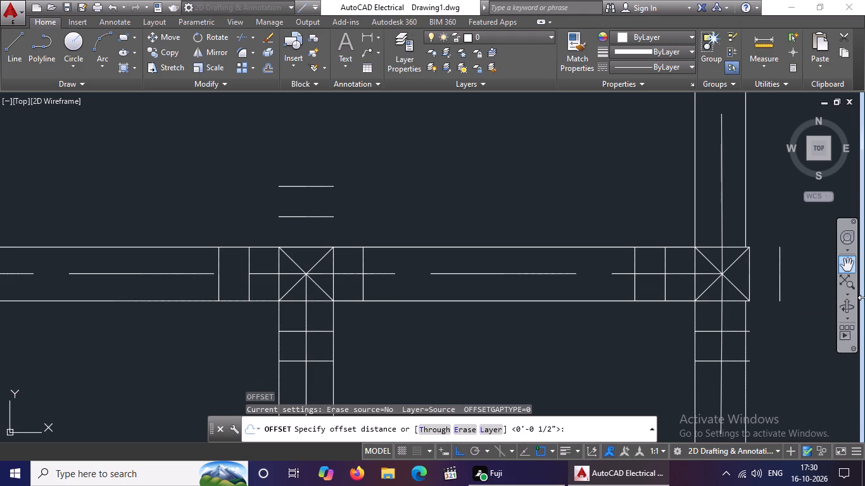
type("5.")
key("5")
key("Return")
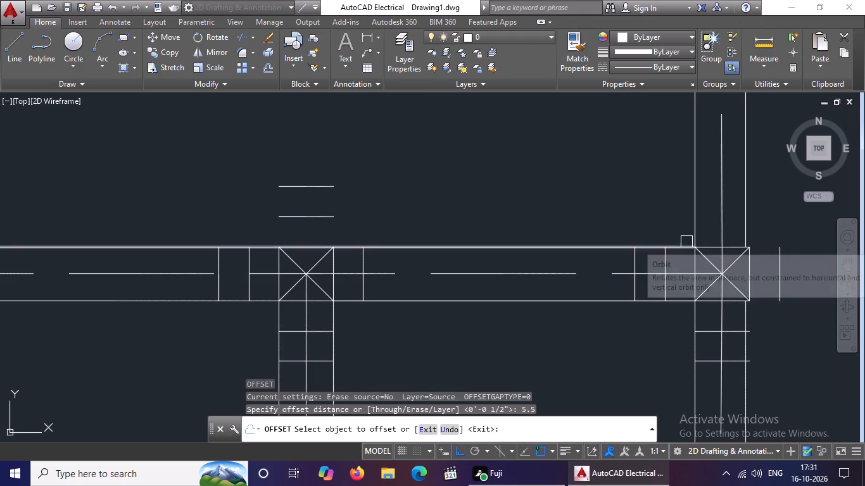
left_click_drag(712, 246, 711, 240)
left_click(705, 204)
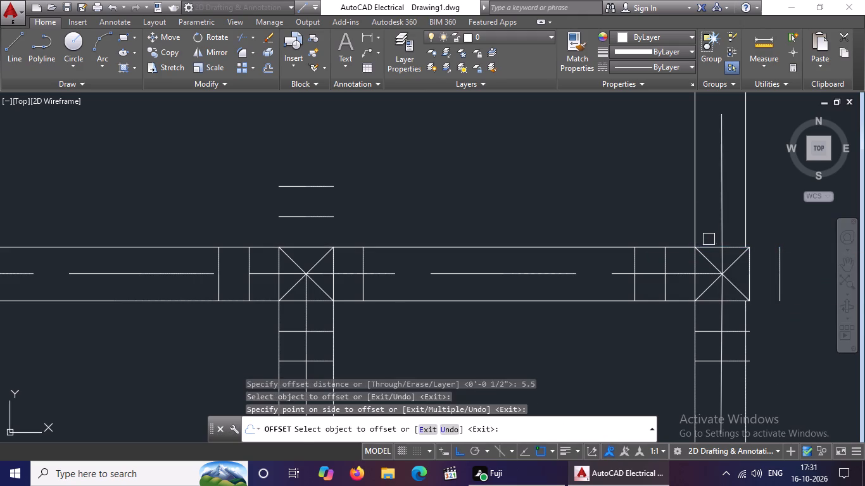
left_click_drag(709, 245, 709, 239)
left_click(707, 204)
key("Escape")
Erase one of the two overlapping lines offset far above the right-end column.
scroll(761, 260, "down", 2)
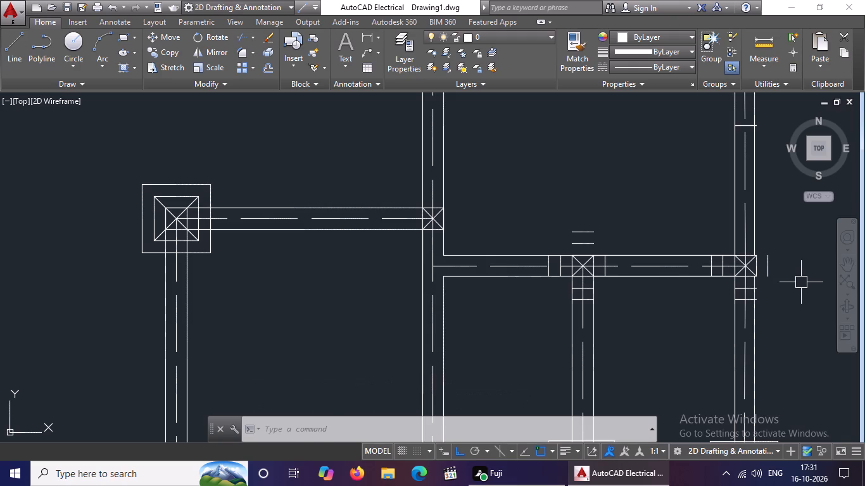
scroll(801, 283, "down", 2)
middle_click_drag(793, 282, 704, 315)
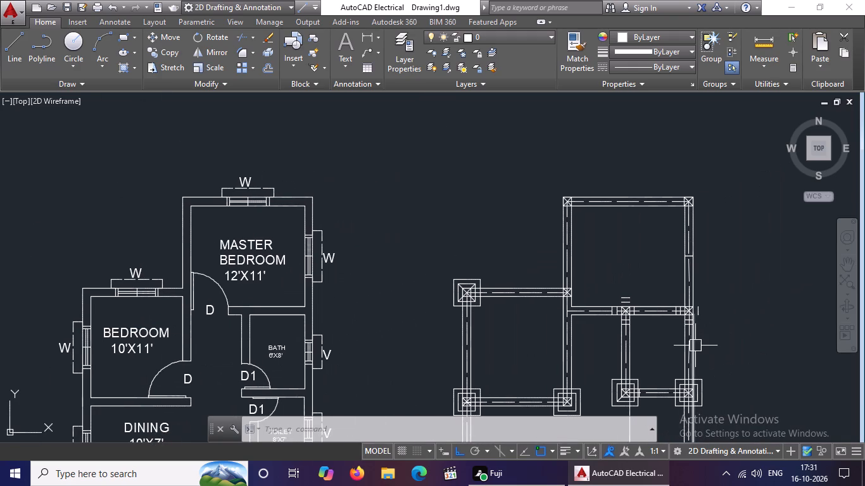
scroll(688, 278, "up", 2)
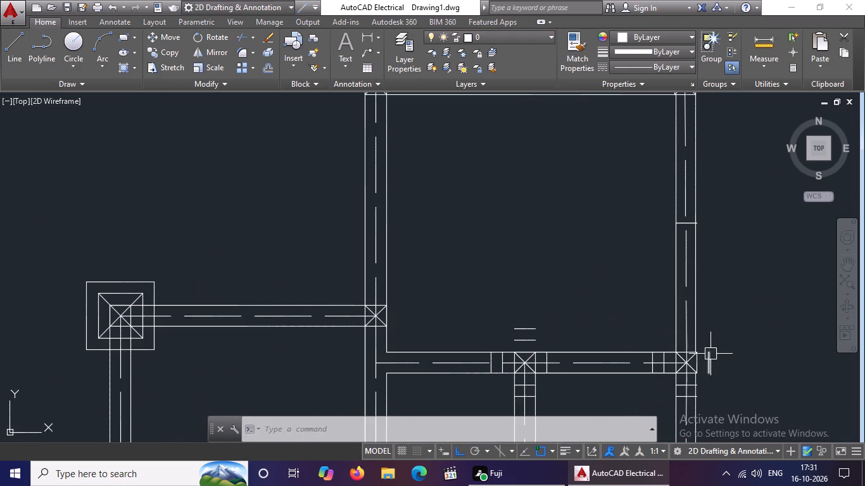
scroll(690, 243, "up", 2)
left_click(690, 194)
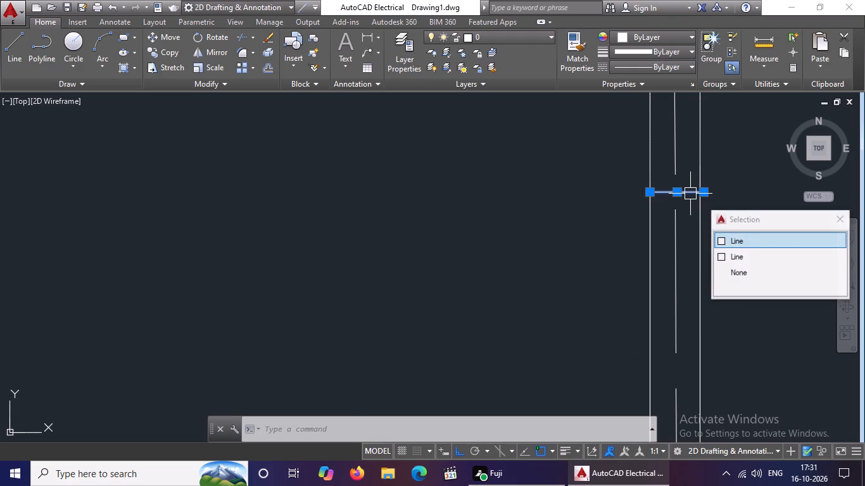
key("Delete")
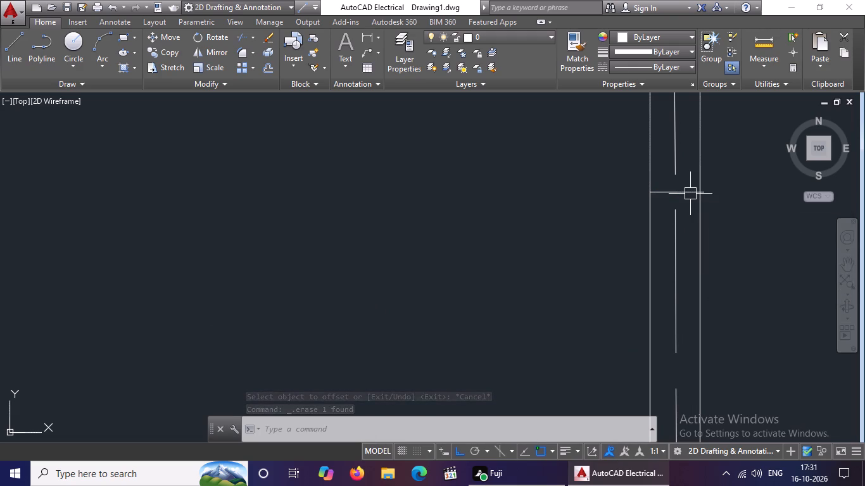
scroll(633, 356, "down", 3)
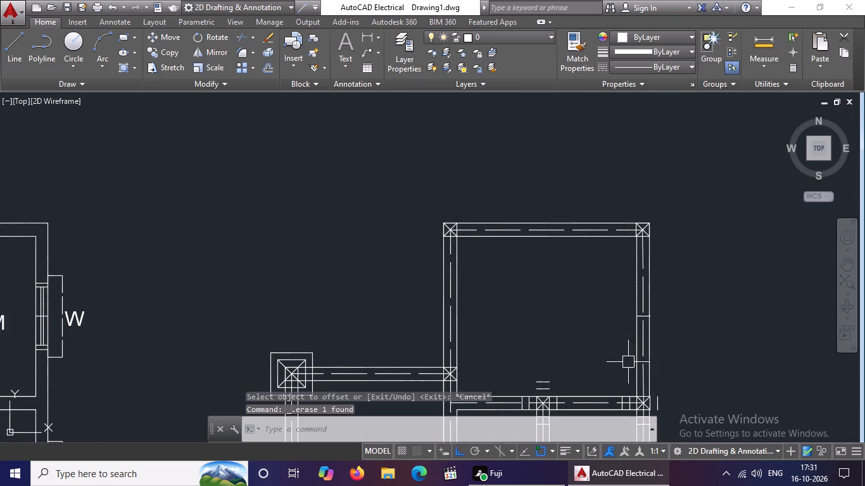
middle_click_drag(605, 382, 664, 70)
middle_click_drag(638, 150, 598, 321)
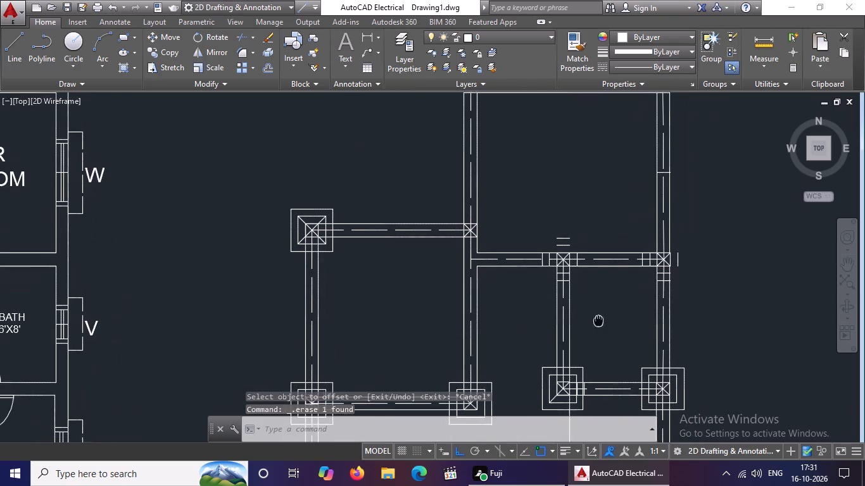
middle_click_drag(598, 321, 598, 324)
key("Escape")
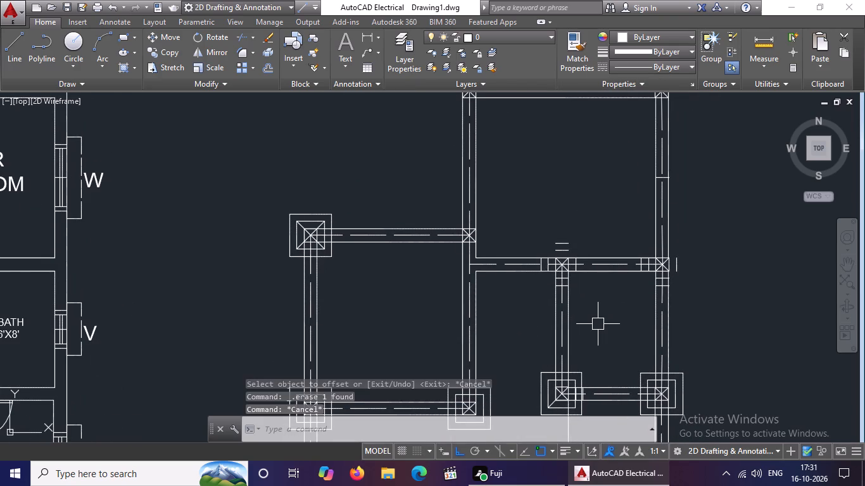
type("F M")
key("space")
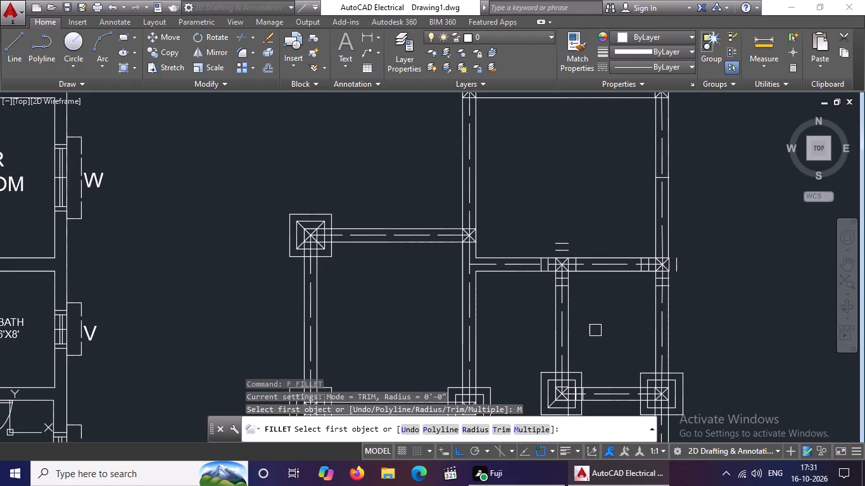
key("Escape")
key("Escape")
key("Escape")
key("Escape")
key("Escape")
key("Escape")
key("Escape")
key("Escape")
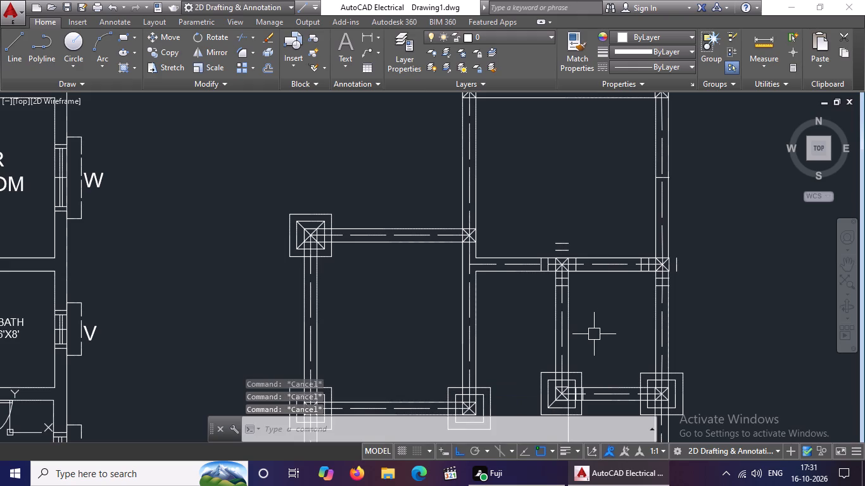
Join the outer left, bottom and top offset lines with the only right-side line around the T-junction column, using multiple Fillet at radius 0.
type("F M R 0")
key("space")
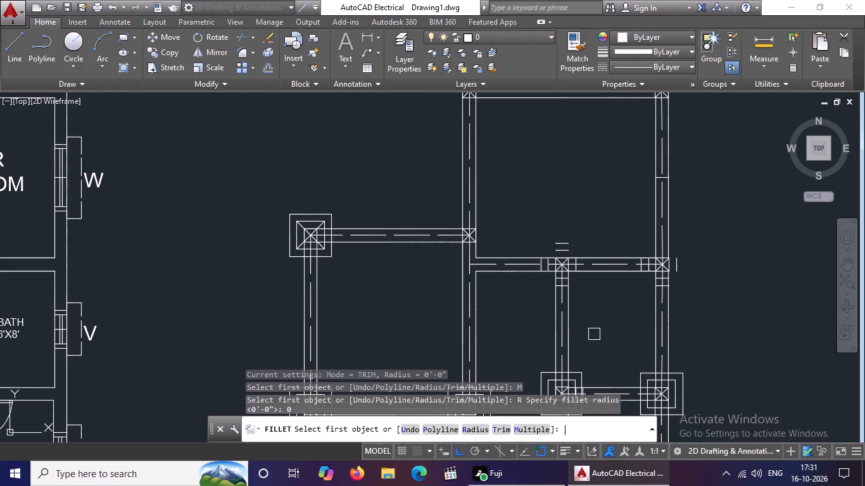
scroll(523, 290, "up", 2)
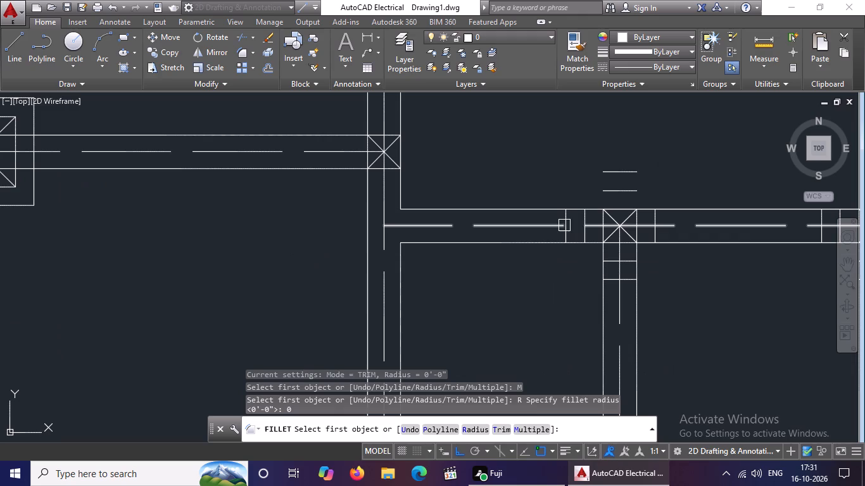
left_click(565, 232)
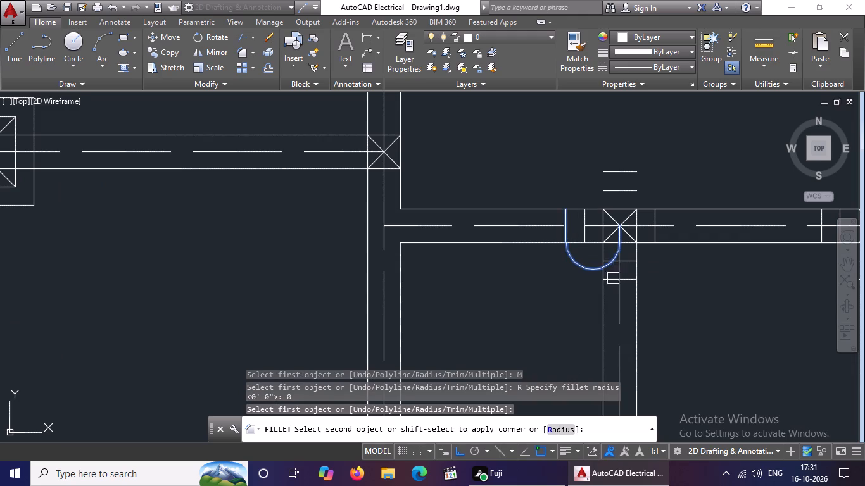
left_click(611, 280)
scroll(659, 237, "up", 2)
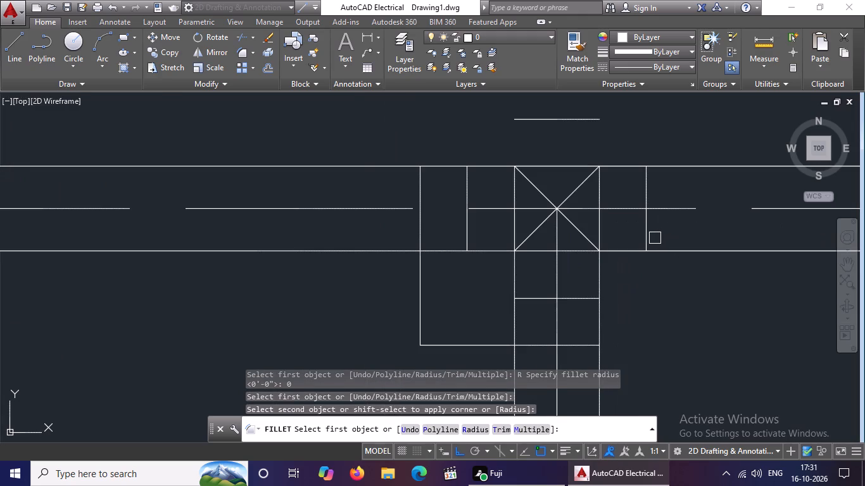
left_click(649, 240)
left_click(581, 347)
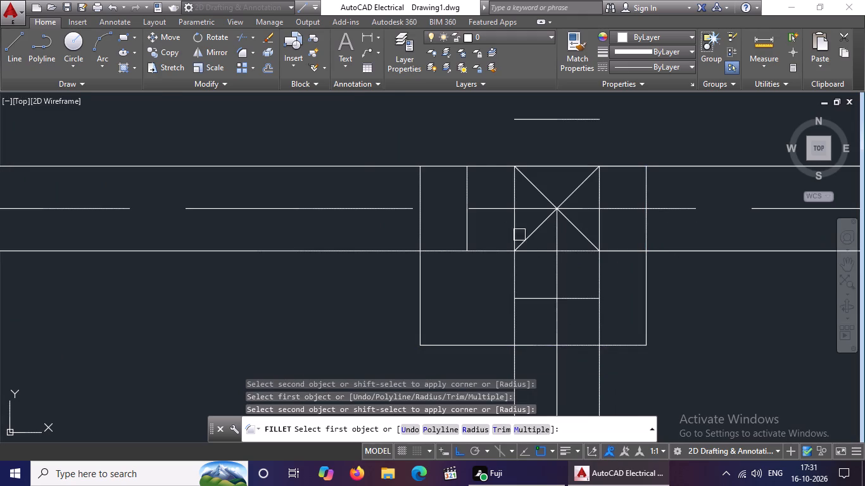
left_click(416, 228)
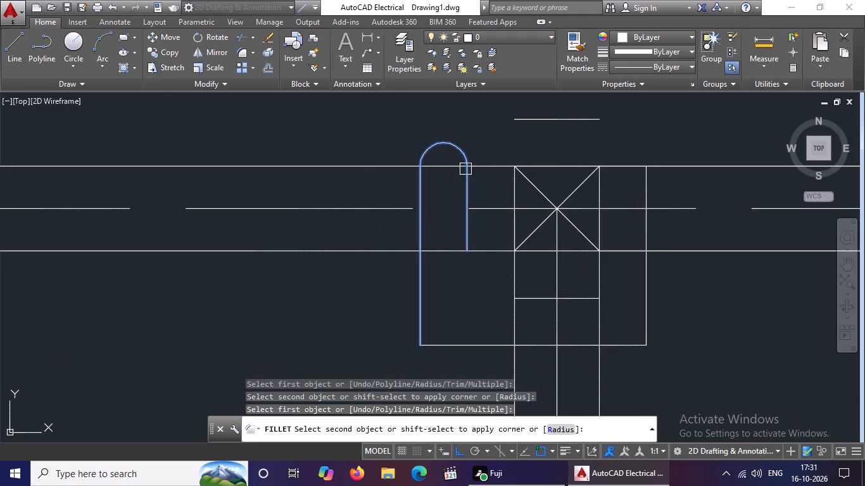
scroll(466, 167, "down", 2)
left_click(482, 128)
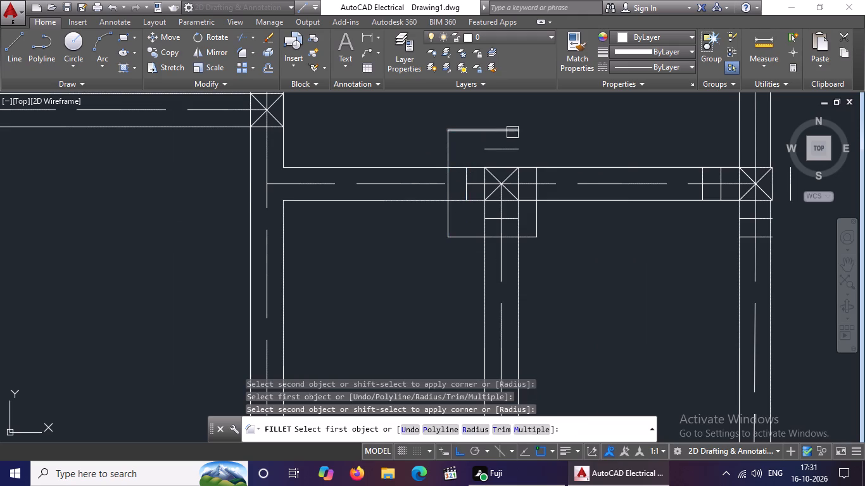
left_click(510, 132)
left_click(534, 170)
Fillet the inner offset lines around the T-junction column into a closed square, using the same right-side line for its right edge.
left_click(464, 177)
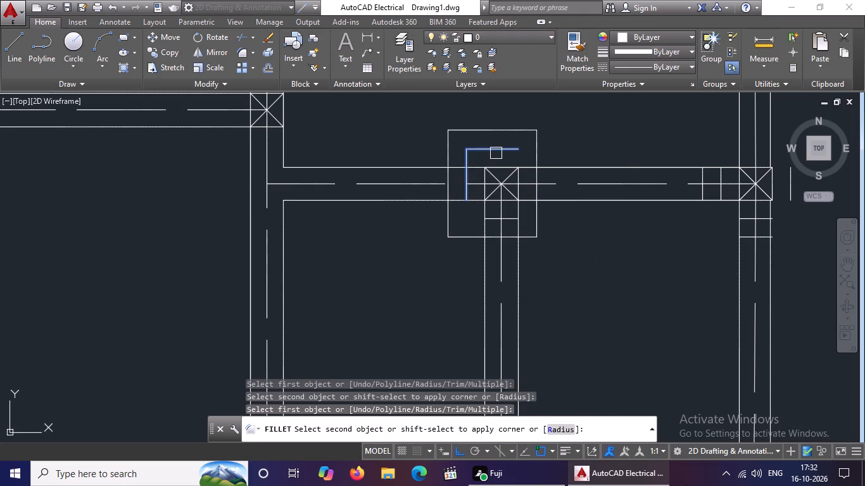
left_click(496, 153)
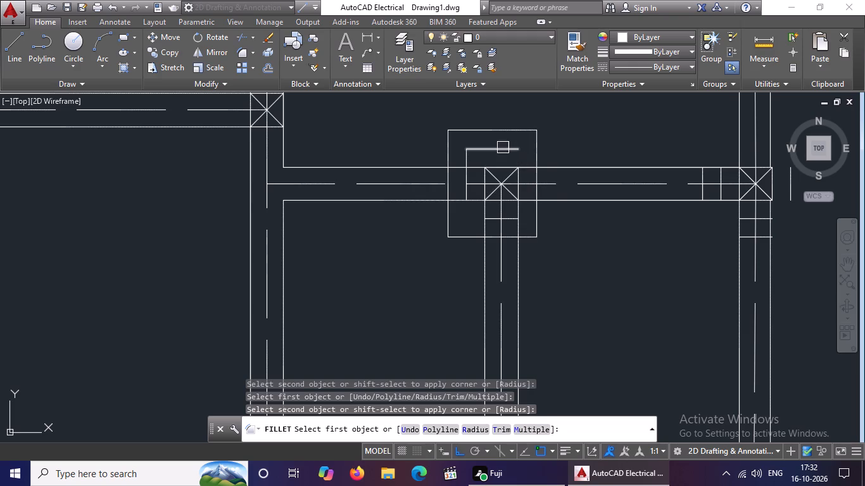
left_click(503, 147)
left_click(536, 196)
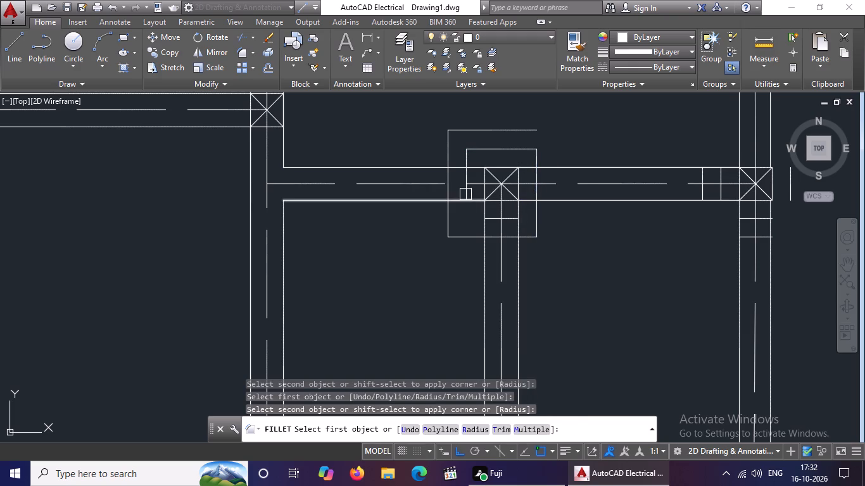
left_click(465, 190)
left_click(510, 220)
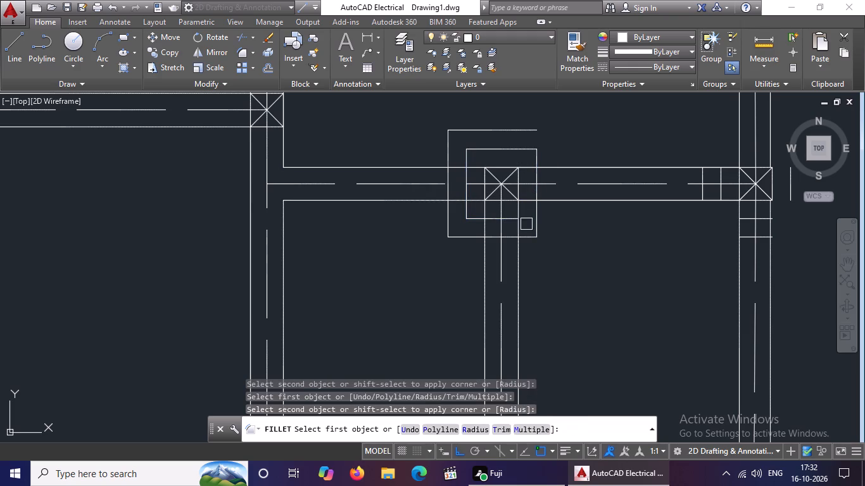
left_click(509, 220)
left_click(536, 192)
key("Escape")
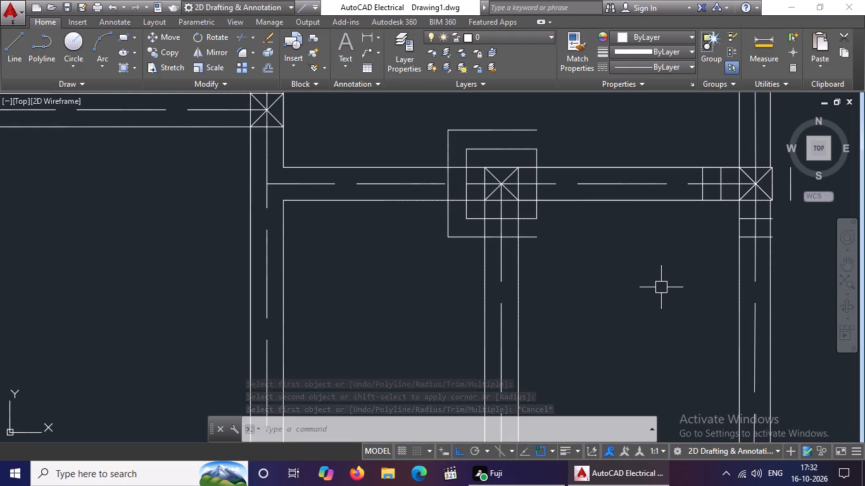
Offset the right edge of the T-junction column's inner square outward by 0.5.
key("o")
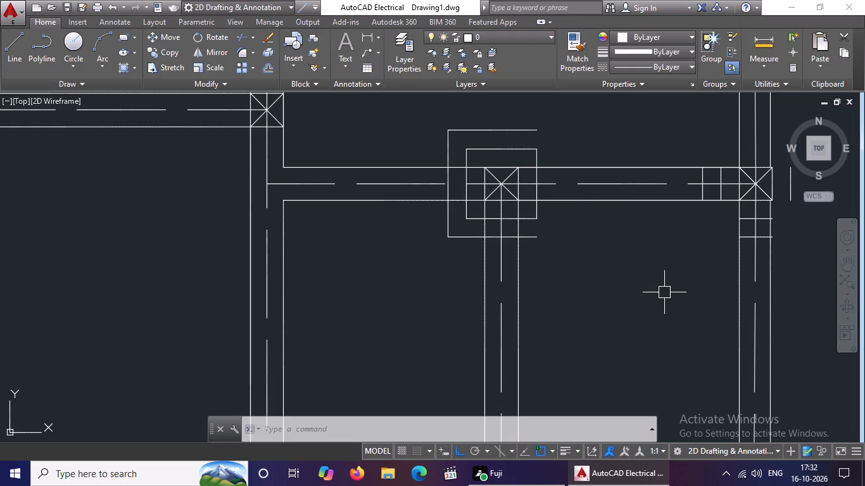
key("space")
key("0")
key("period")
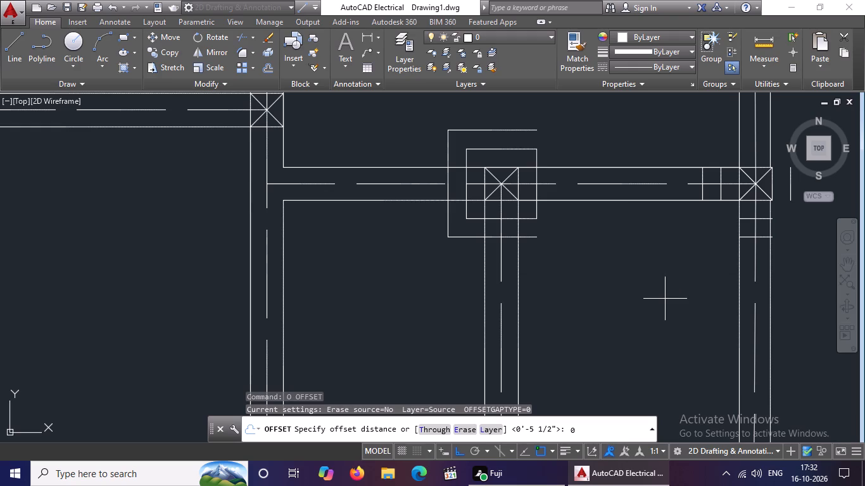
key("5")
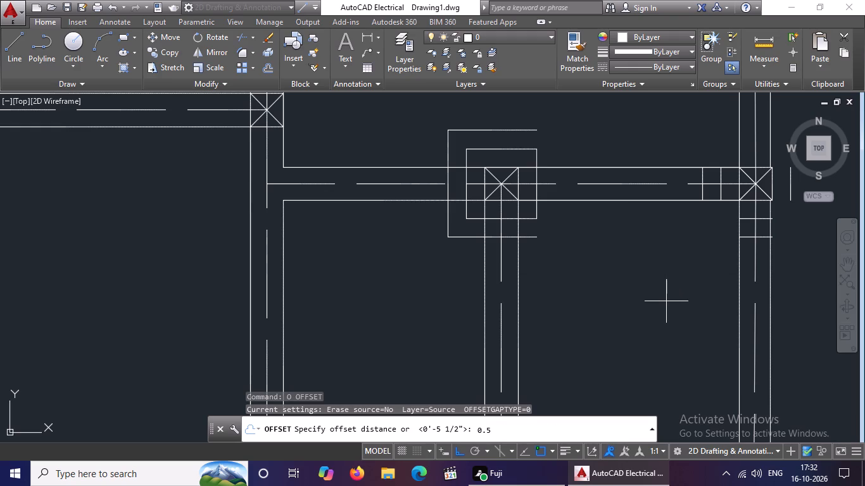
key("Return")
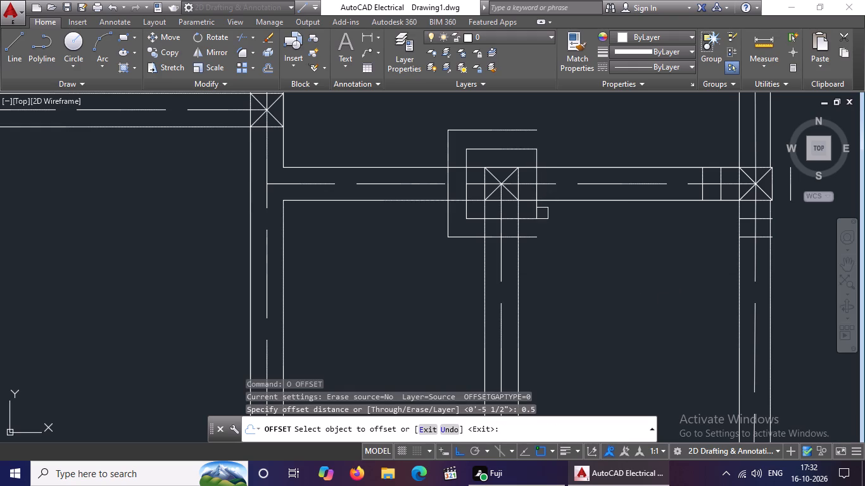
left_click_drag(534, 213, 540, 215)
left_click(641, 236)
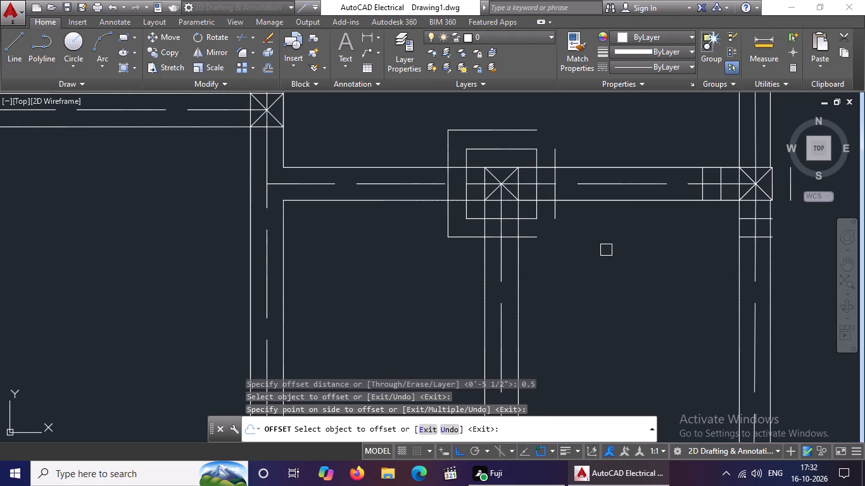
key("Escape")
Close the T-junction column's outer square by filleting its bottom and top edges to the new right line with radius 0.
type("F R 0")
key("space")
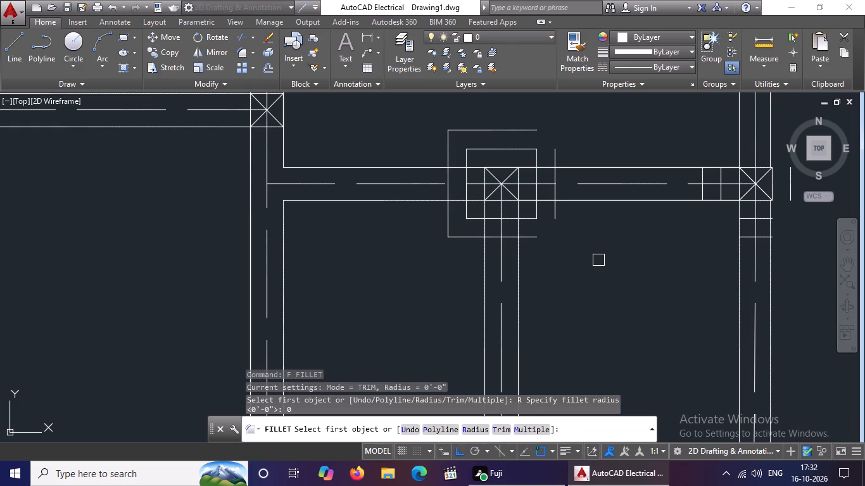
left_click(528, 241)
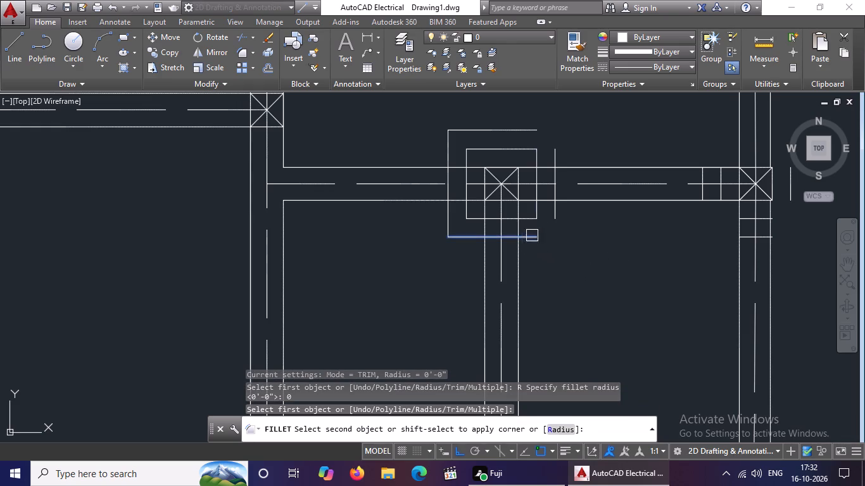
left_click(558, 211)
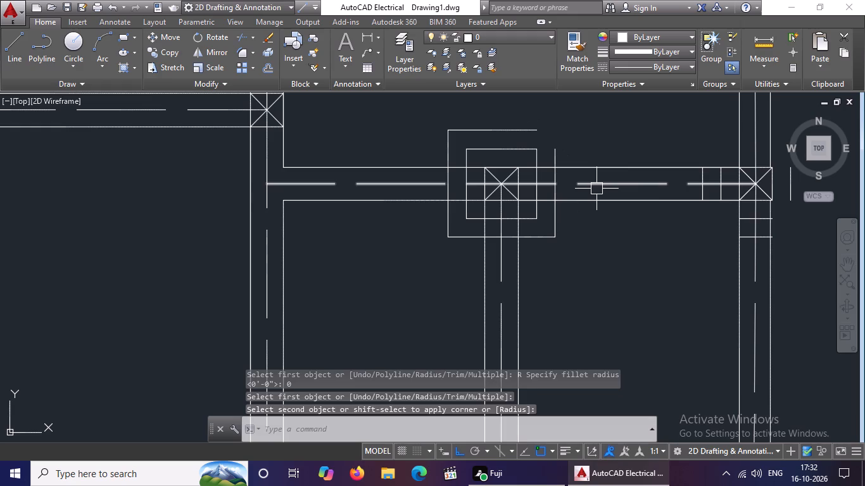
key("Escape")
type("F R")
key("space")
key("0")
key("space")
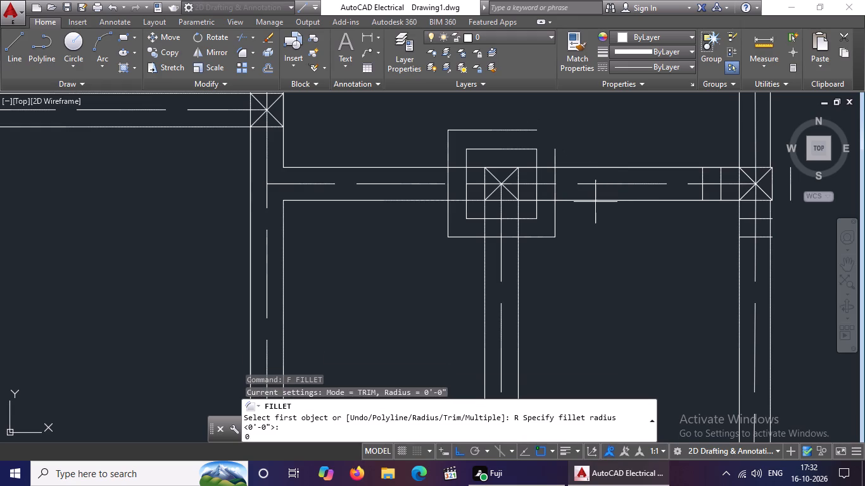
left_click(536, 134)
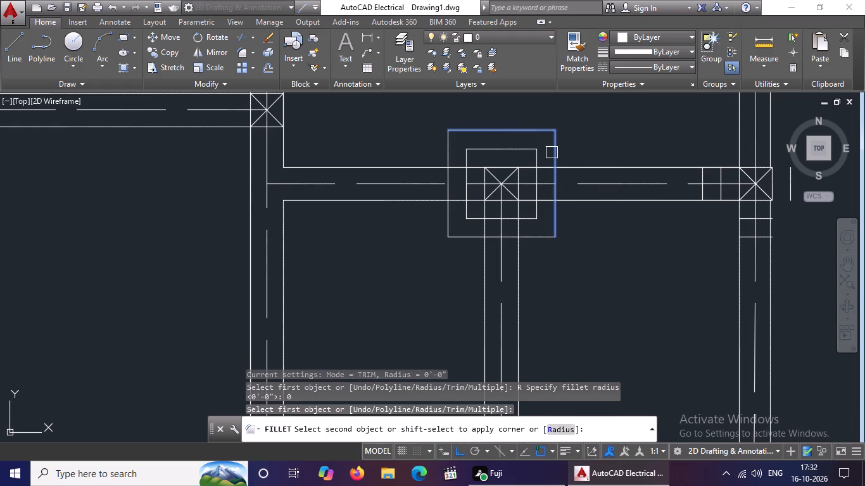
left_click(553, 155)
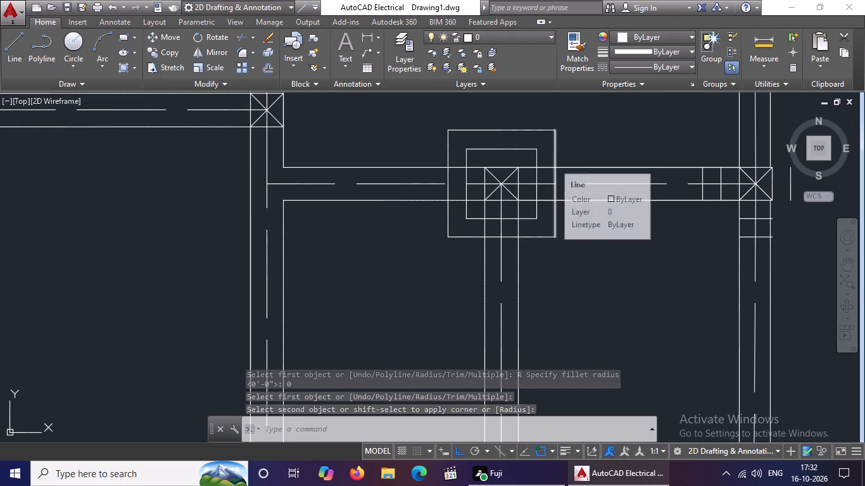
key("Escape")
Offset the line just outside the right-end column's right edge outward by another 0.5.
scroll(562, 166, "down", 2)
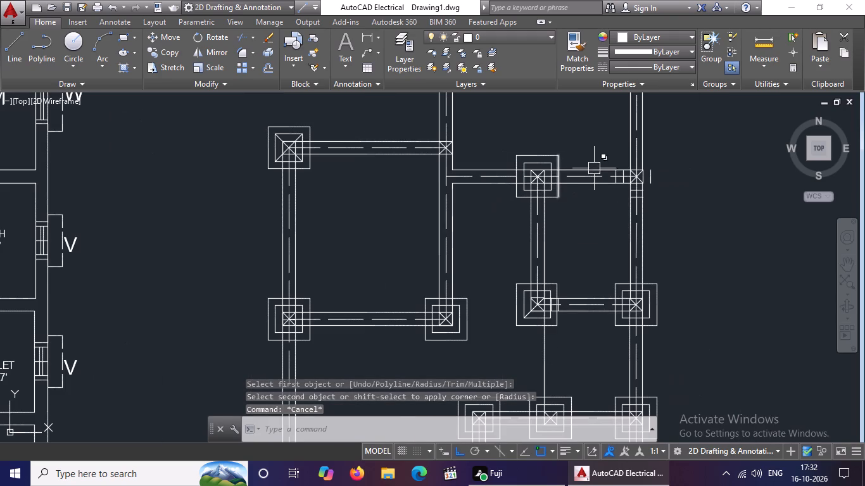
scroll(595, 165, "down", 1)
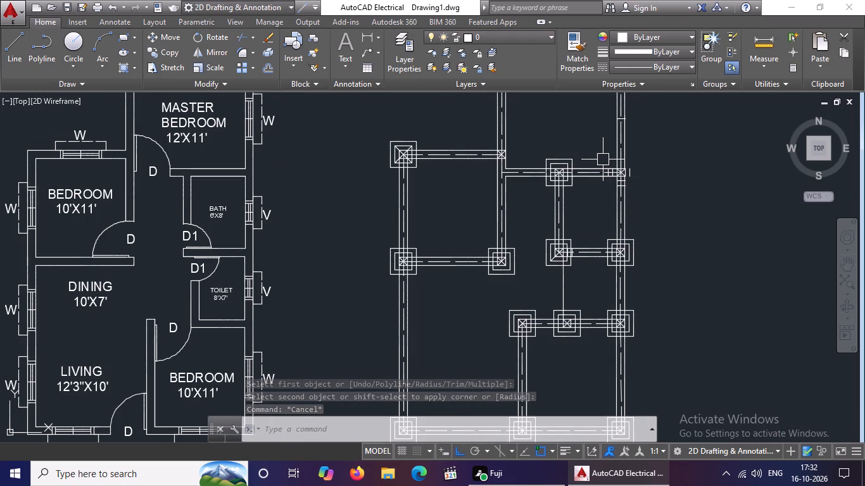
middle_click_drag(601, 161, 578, 192)
scroll(616, 185, "up", 1)
key("Escape")
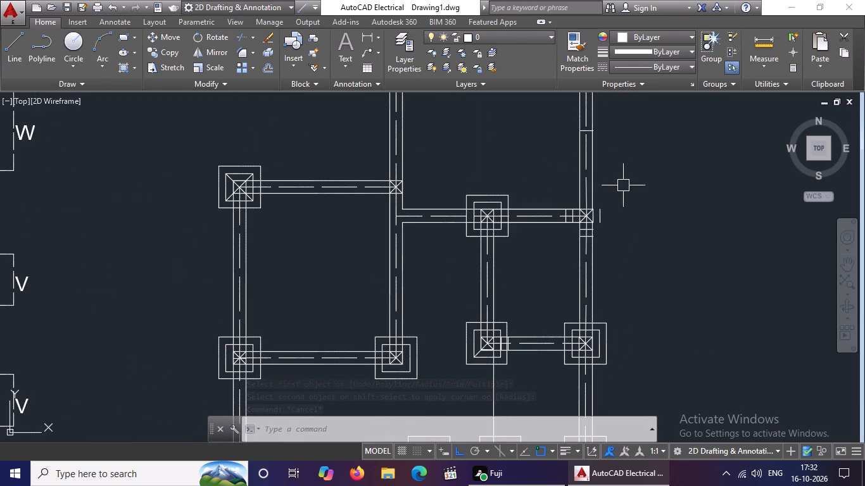
type("O")
key("space")
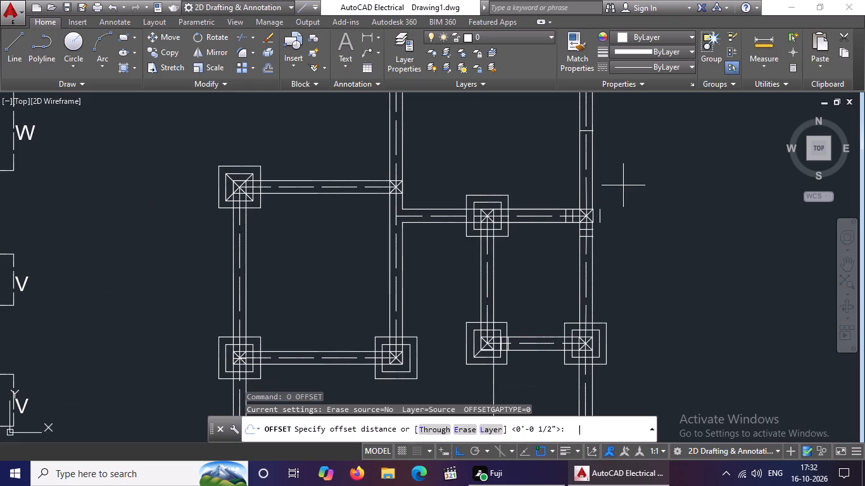
key("0")
key("period")
key("5")
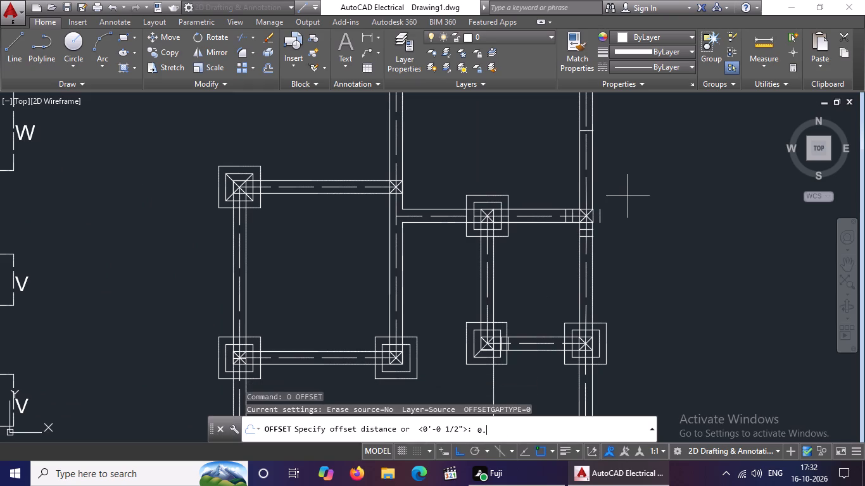
key("Return")
scroll(622, 211, "up", 1)
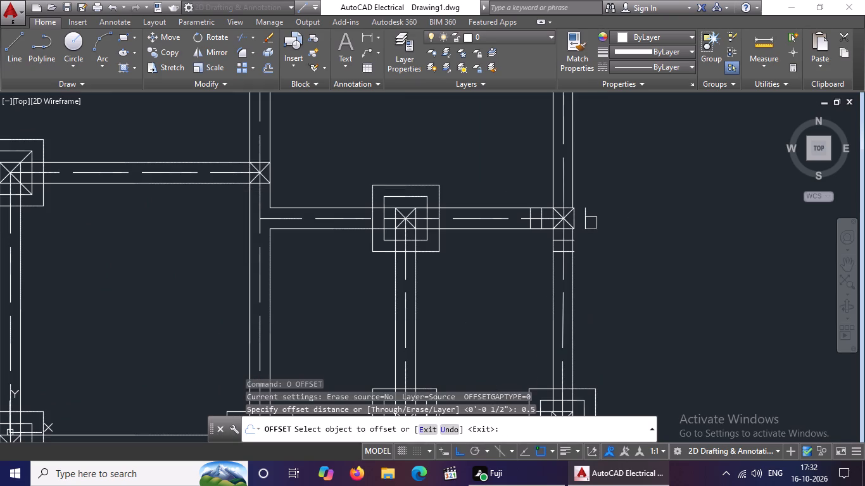
left_click_drag(588, 221, 622, 219)
left_click(755, 224)
Offset the right-end column's top edge upward twice at 0.5 spacing.
scroll(581, 224, "up", 3)
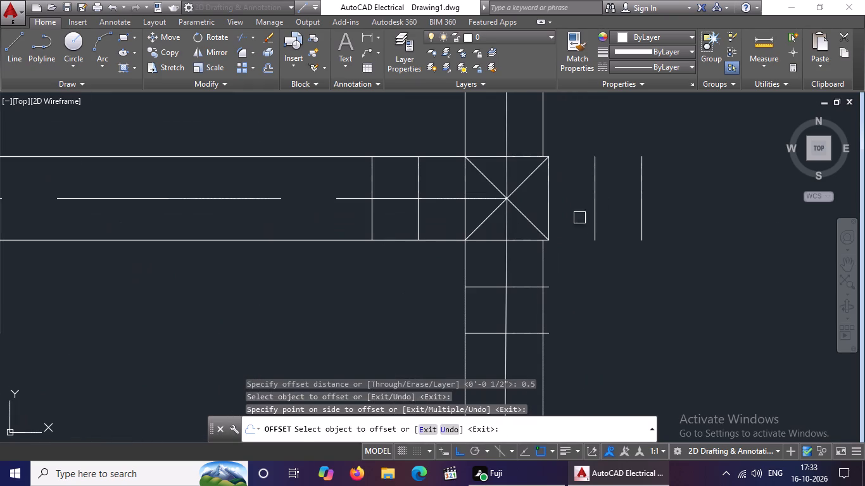
left_click(524, 158)
left_click(524, 121)
scroll(524, 121, "down", 2)
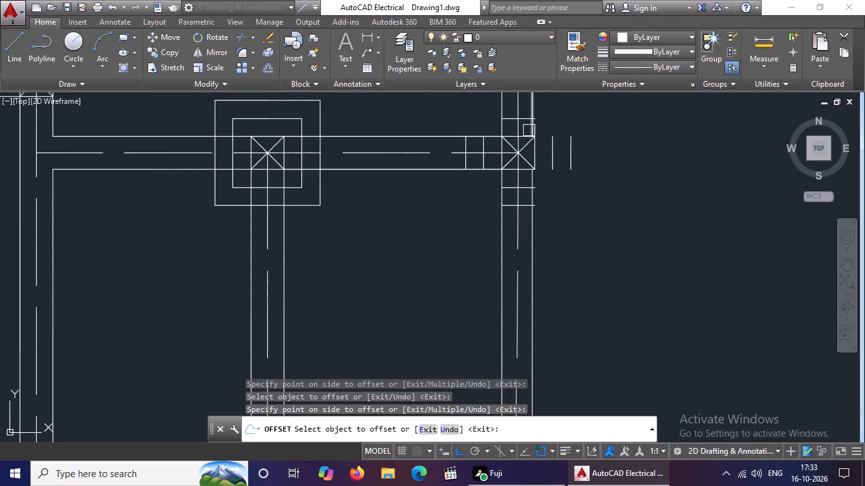
middle_click_drag(526, 101, 527, 237)
scroll(527, 146, "up", 1)
left_click(524, 227)
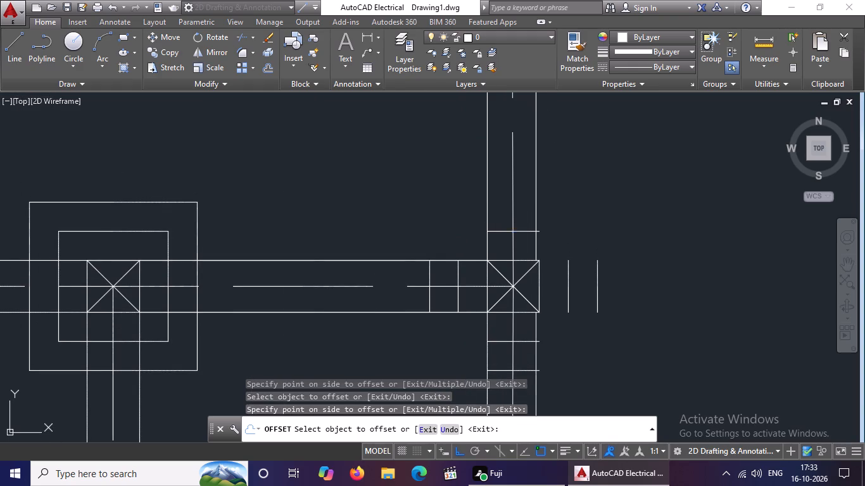
left_click(529, 177)
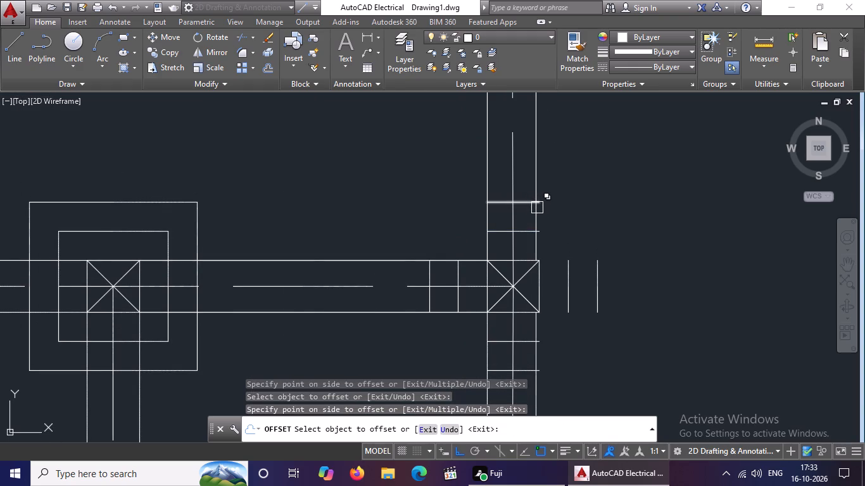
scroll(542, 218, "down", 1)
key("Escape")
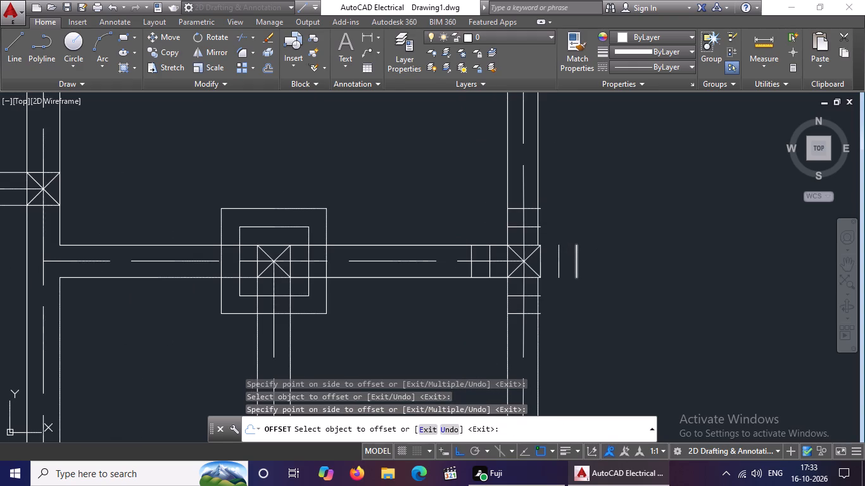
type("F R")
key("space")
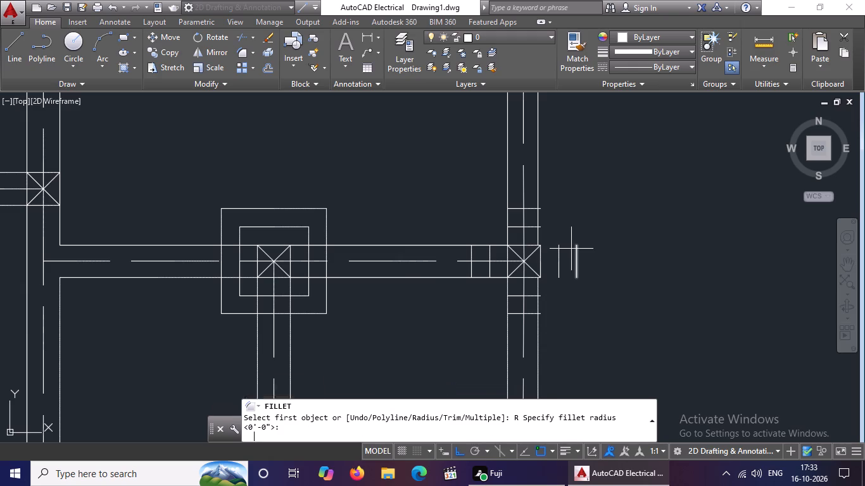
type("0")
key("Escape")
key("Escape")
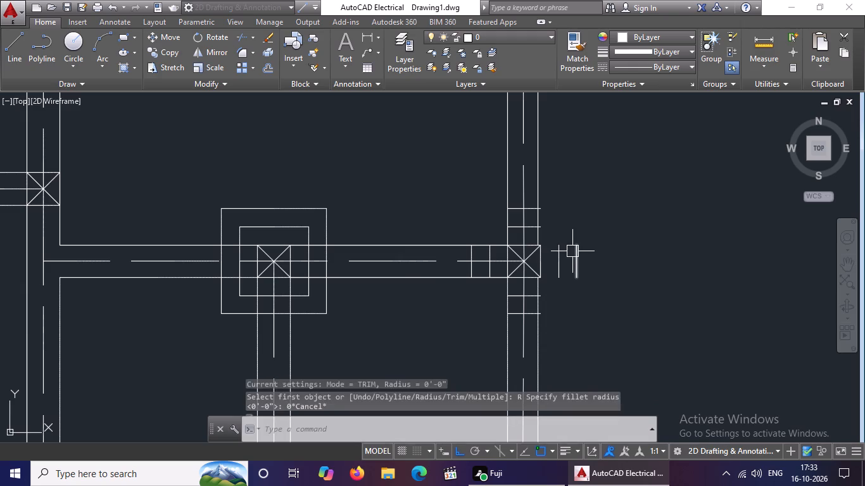
Fillet the bottom corners of the right-end column's inner and outer squares with radius 0, joining multiple line pairs in one command.
type("F M")
key("space")
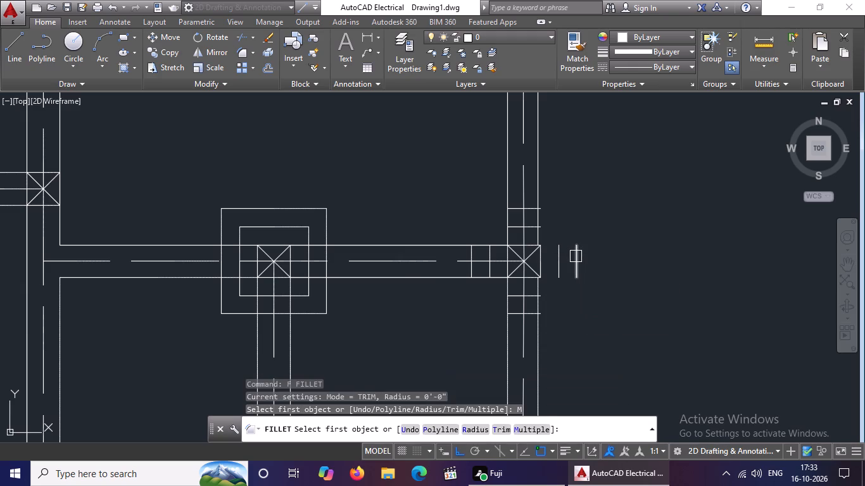
type("R 0")
key("space")
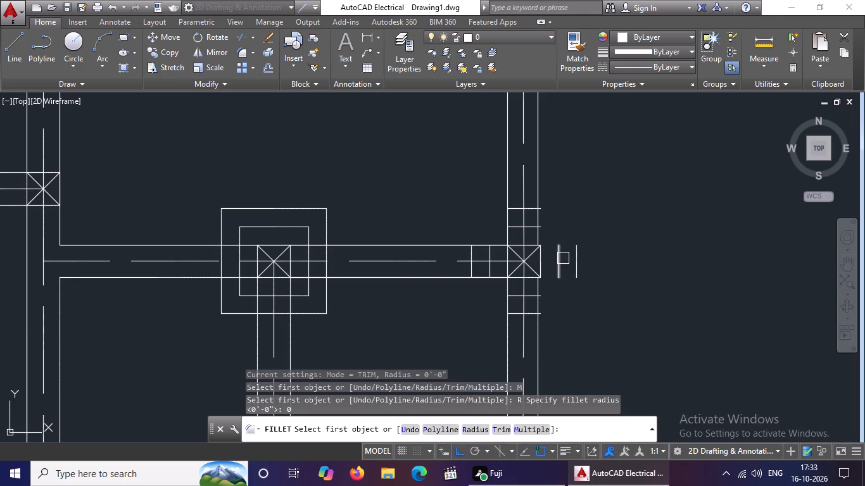
scroll(552, 274, "up", 1)
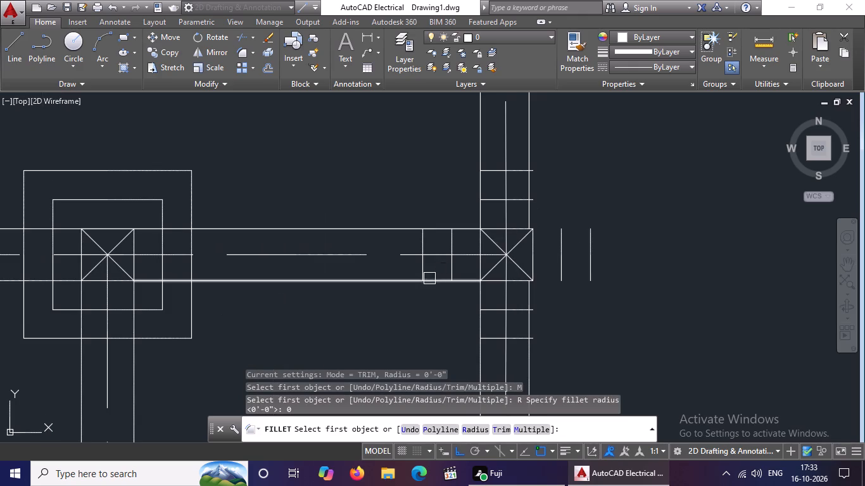
left_click(454, 271)
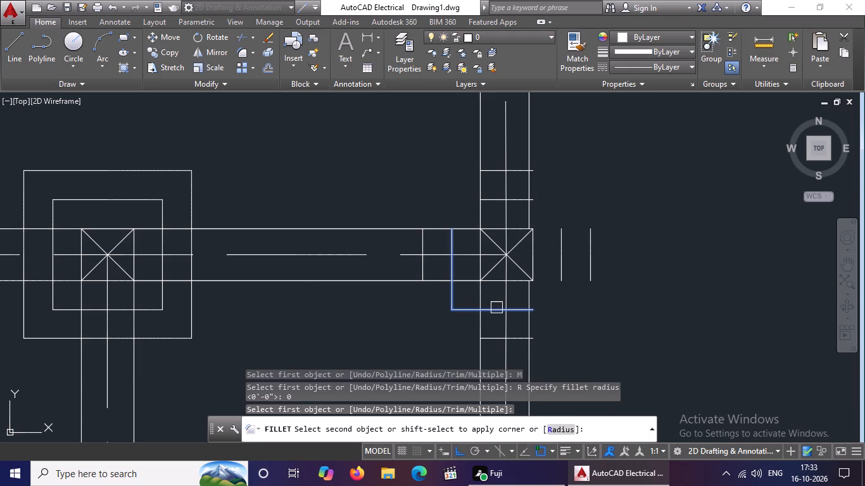
left_click(496, 308)
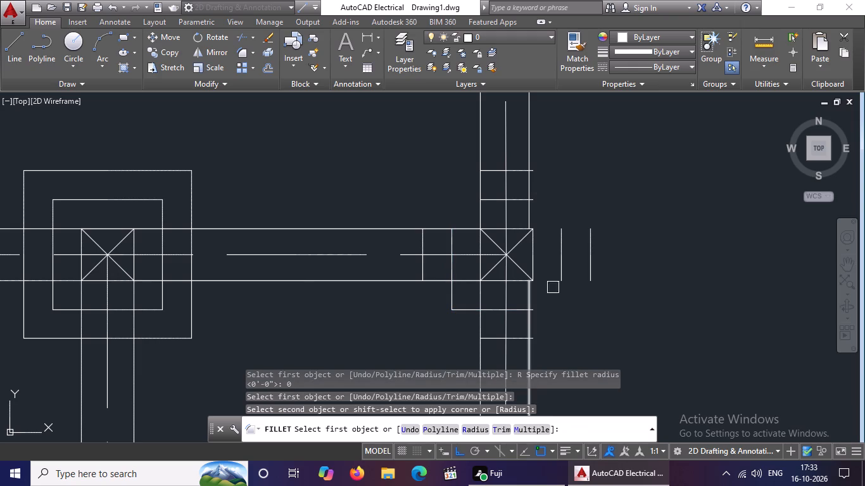
left_click(563, 277)
left_click(524, 309)
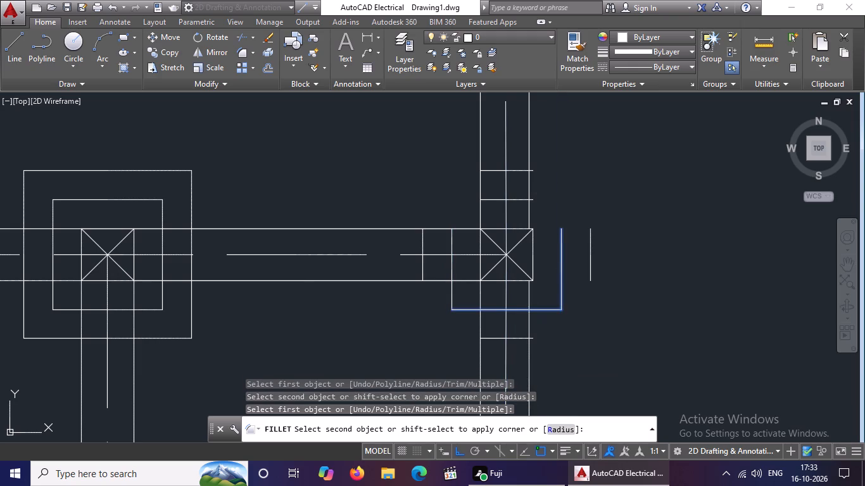
left_click(425, 268)
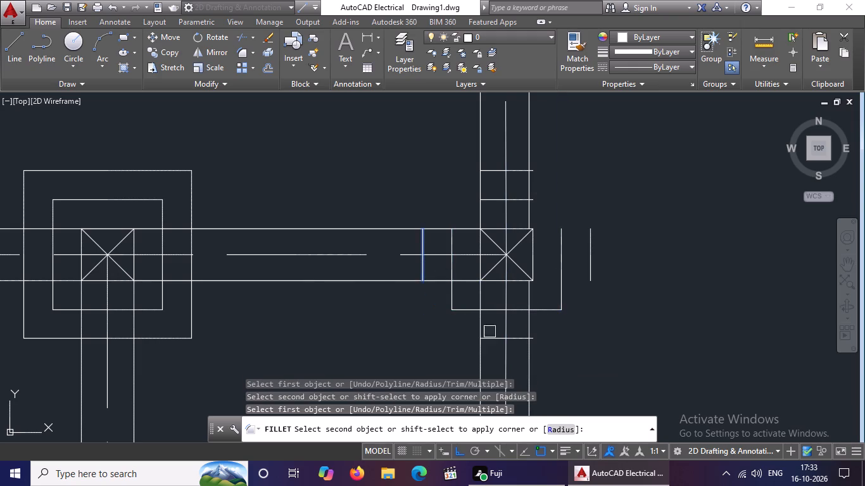
left_click(493, 336)
left_click(591, 271)
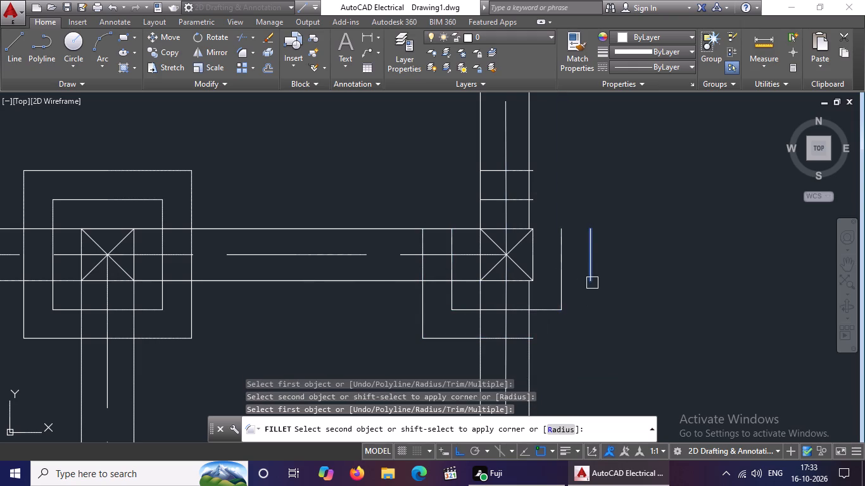
left_click(522, 337)
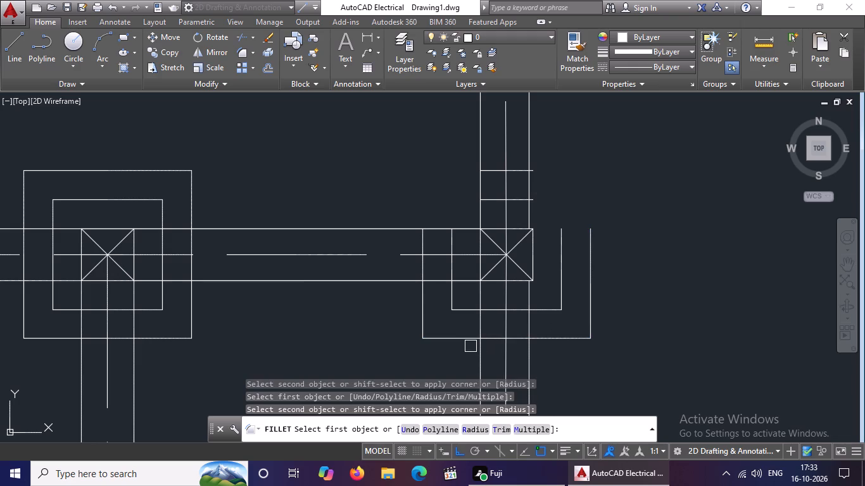
Close the right-end column's outer and inner squares by filleting their top corners with radius 0.
scroll(427, 249, "up", 1)
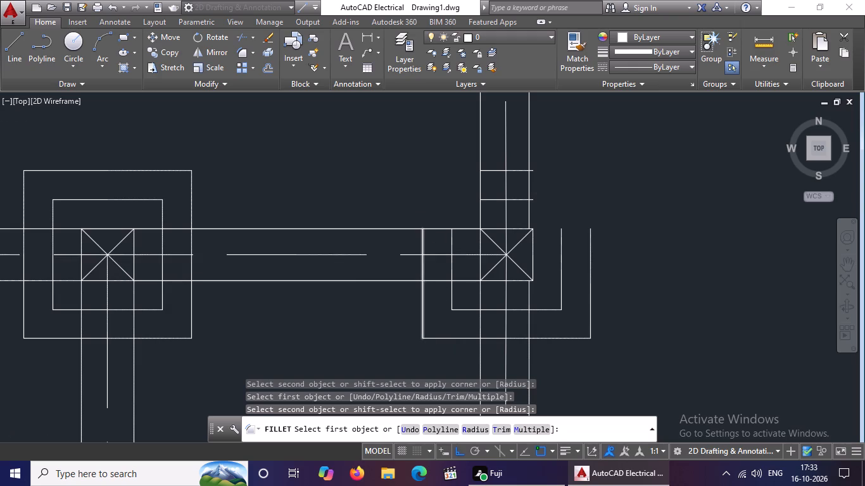
left_click(418, 244)
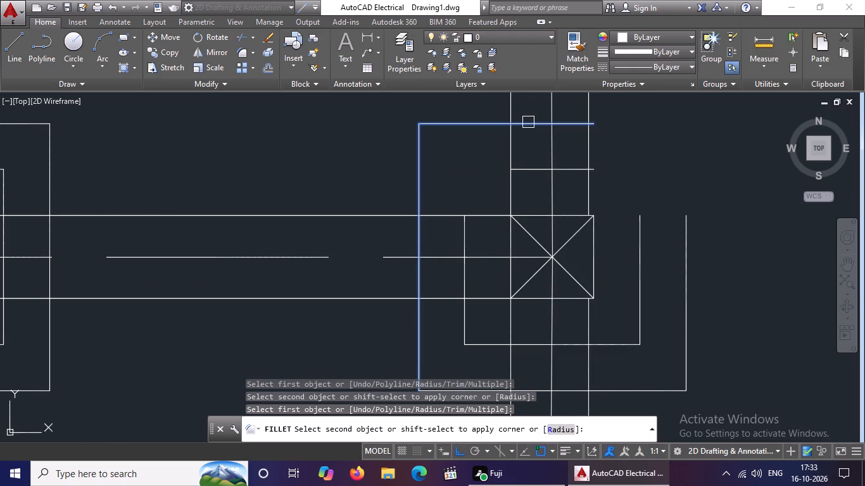
left_click(528, 123)
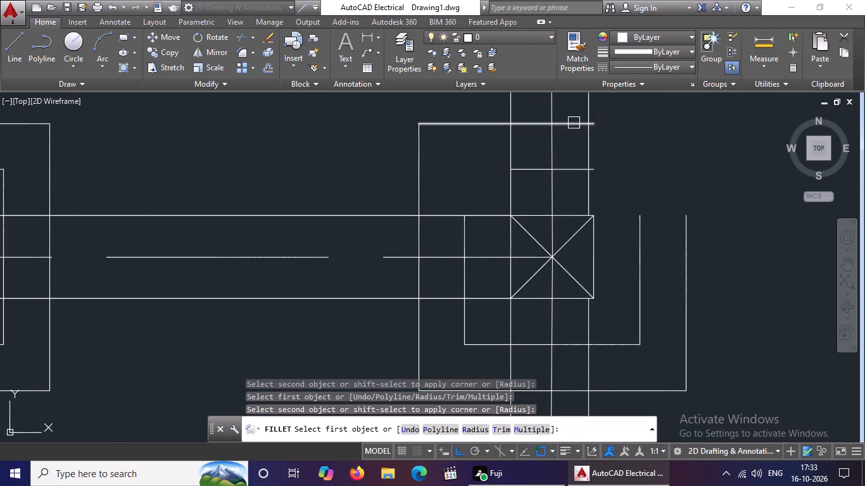
left_click(574, 122)
left_click(687, 240)
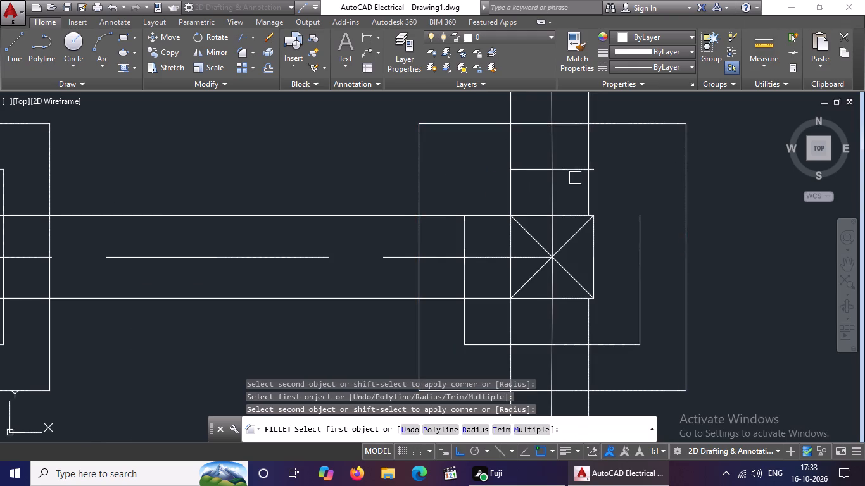
left_click(571, 170)
left_click(643, 251)
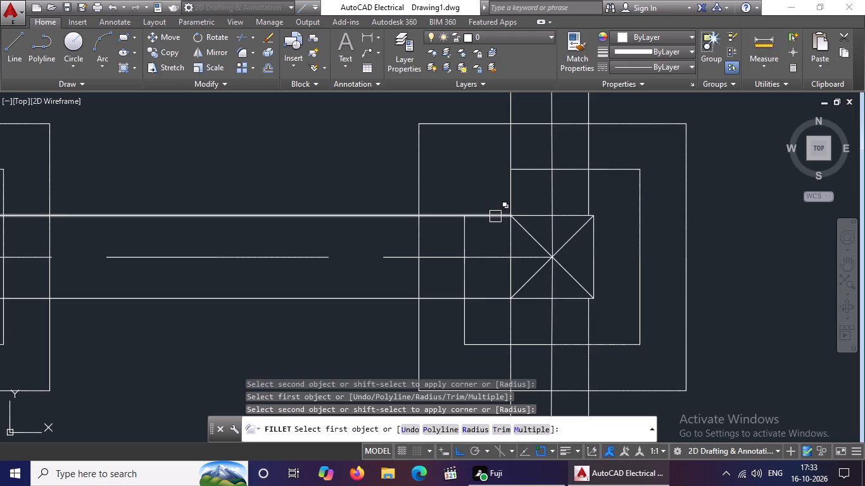
left_click(465, 232)
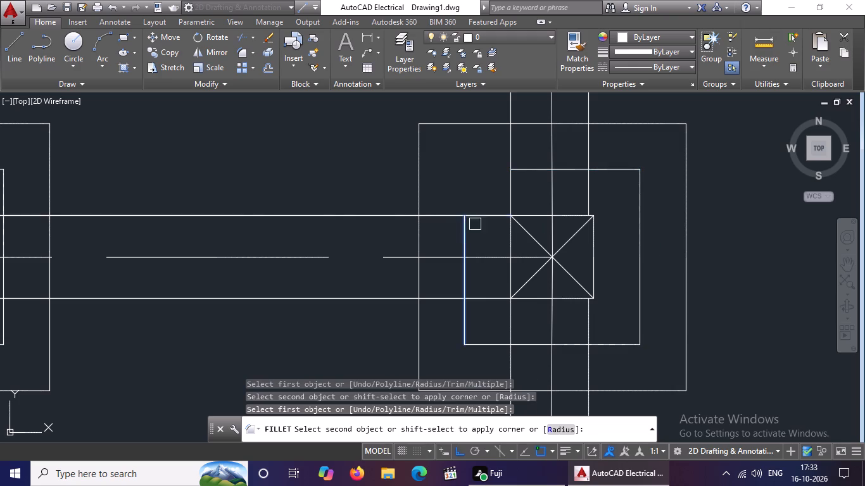
left_click(530, 170)
scroll(554, 183, "down", 4)
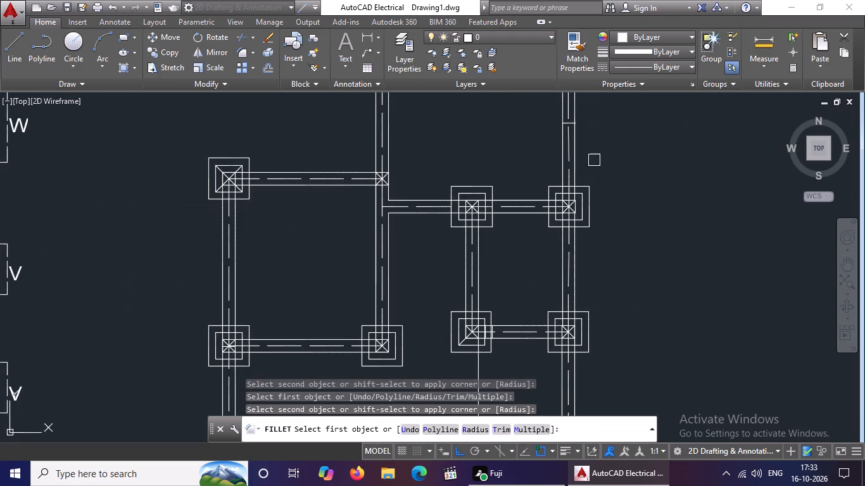
middle_click_drag(595, 158, 600, 315)
key("Escape")
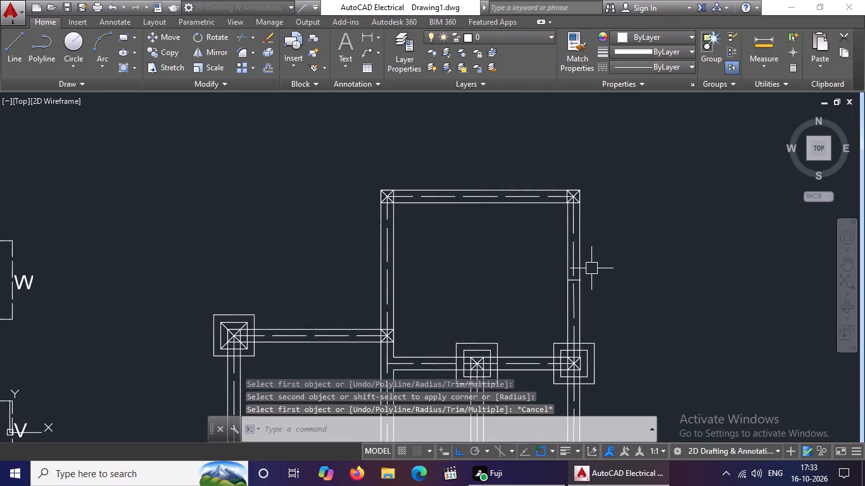
Offset the left edge of the upper room's top-left column outward twice at 0.5 spacing.
key("o")
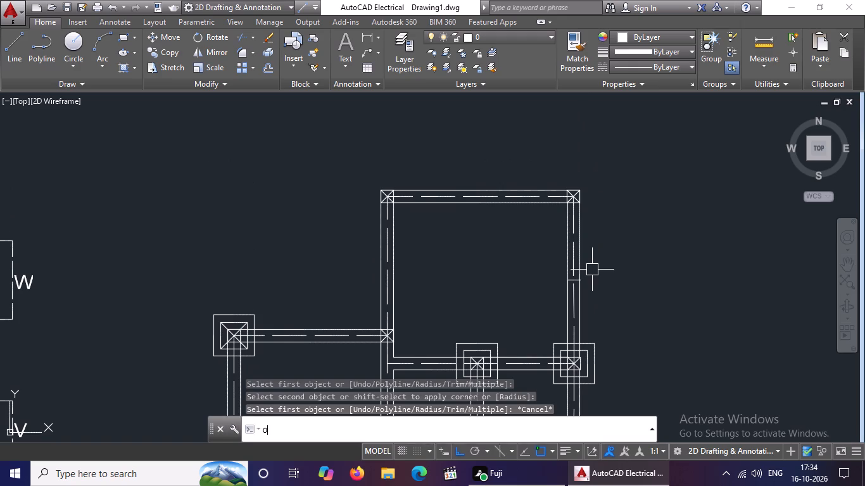
key("Return")
key("0")
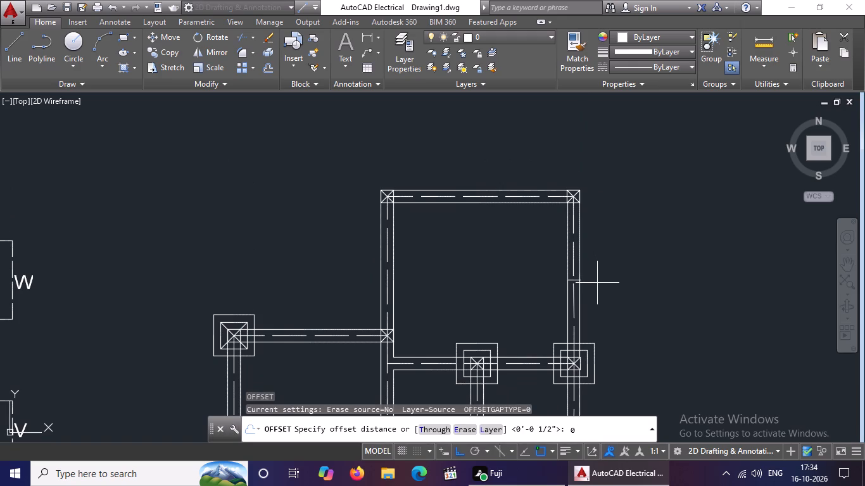
key("period")
key("5")
key("Return")
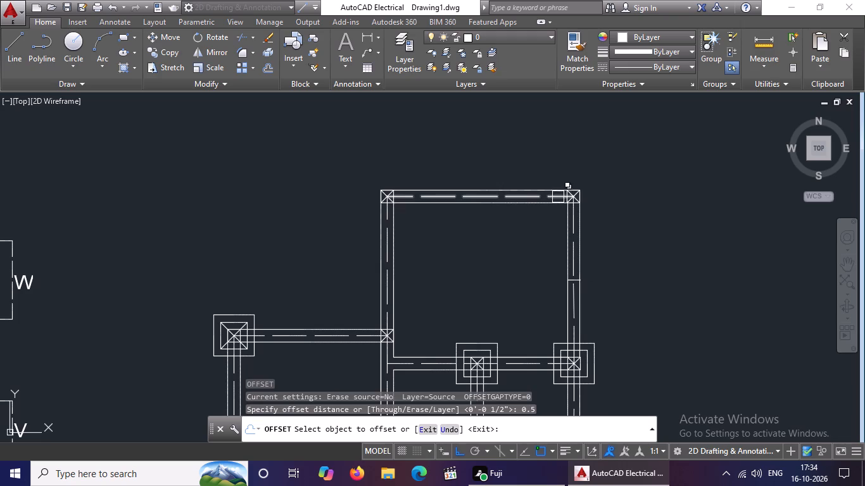
scroll(558, 196, "up", 2)
scroll(89, 210, "up", 1)
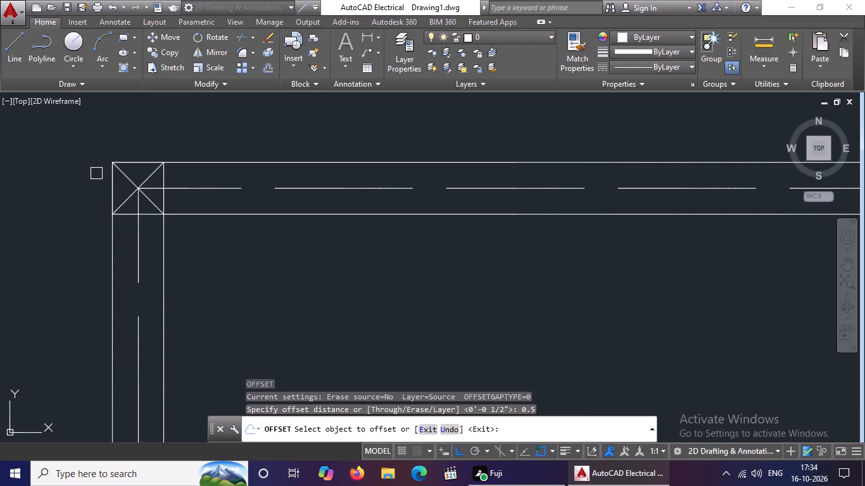
left_click(79, 192)
left_click_drag(0, 204, 43, 198)
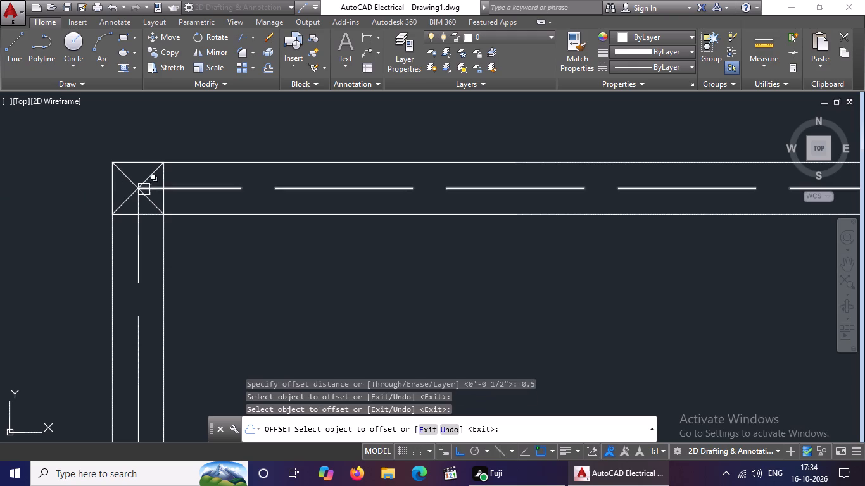
left_click_drag(109, 199, 100, 200)
left_click_drag(23, 212, 47, 204)
left_click(79, 196)
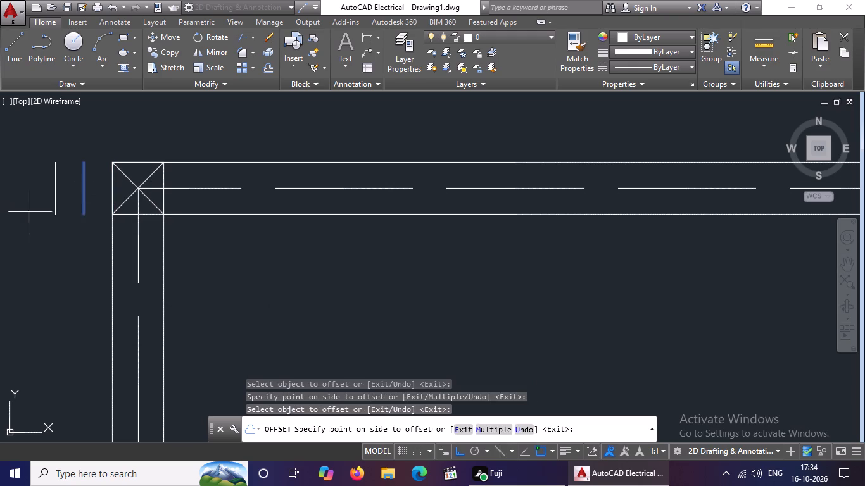
left_click(29, 212)
Offset the bottom, right and top edges of the upper room's top-left column outward twice each at 0.5 spacing.
left_click_drag(149, 218, 149, 227)
left_click(151, 266)
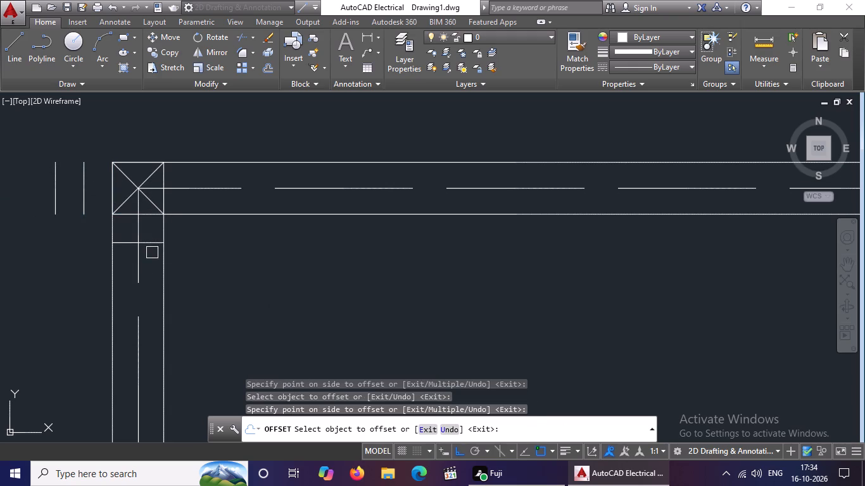
left_click(152, 245)
left_click(158, 296)
left_click_drag(165, 204, 176, 202)
left_click(230, 201)
left_click_drag(194, 208, 213, 204)
left_click(313, 194)
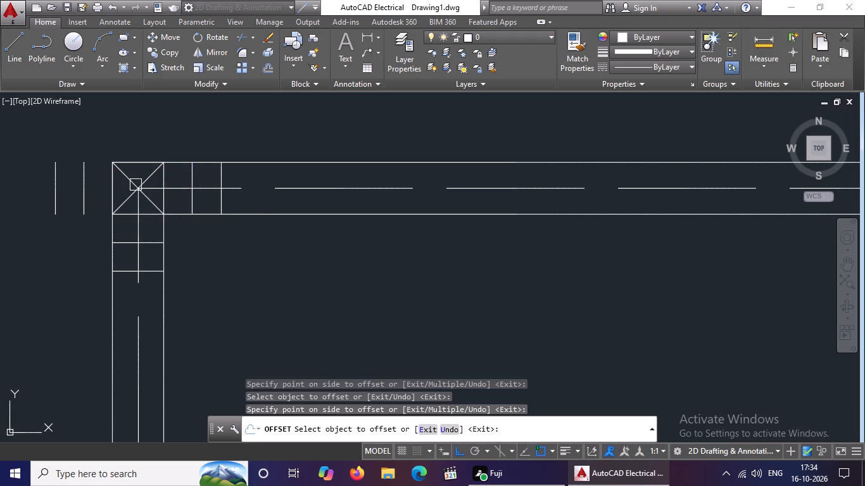
left_click(136, 163)
left_click(150, 128)
left_click_drag(139, 134, 141, 127)
left_click(146, 97)
Offset the top and right edges of the upper room's top-right column outward twice each at 0.5 spacing.
scroll(160, 122, "down", 2)
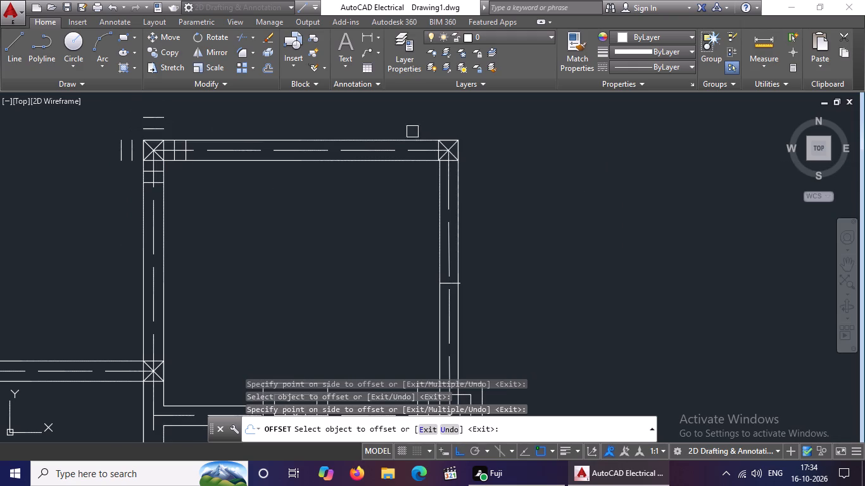
middle_click_drag(418, 127, 432, 192)
scroll(488, 197, "up", 2)
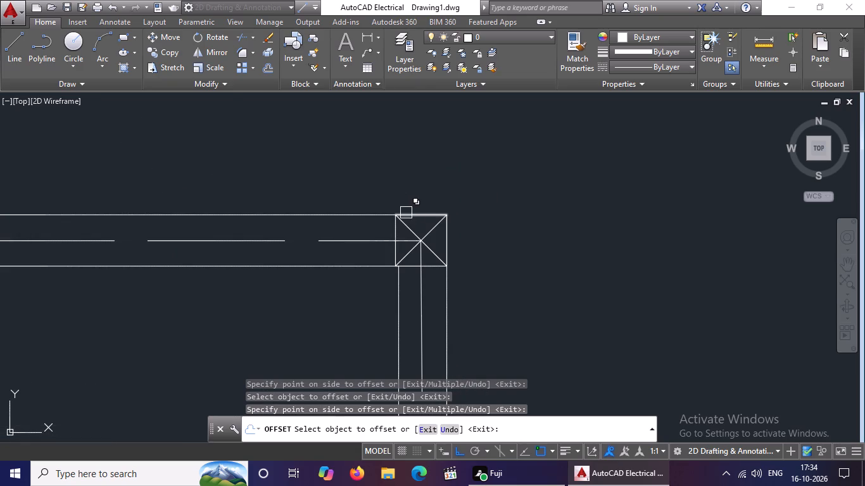
left_click(424, 213)
left_click(421, 173)
left_click(424, 186)
left_click(429, 132)
left_click_drag(443, 242, 453, 240)
left_click(531, 236)
left_click(478, 249)
left_click(581, 234)
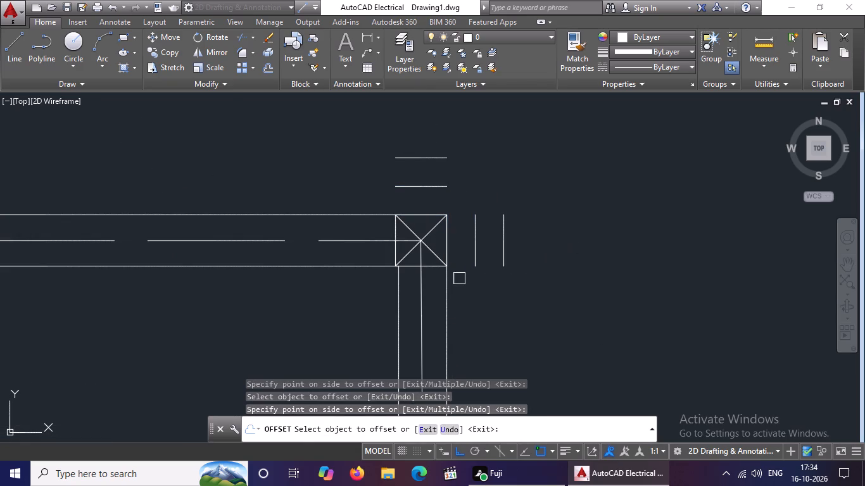
Offset the bottom and left edges of the upper room's top-right column outward twice each at 0.5 spacing.
left_click(429, 270)
left_click(429, 301)
left_click(438, 293)
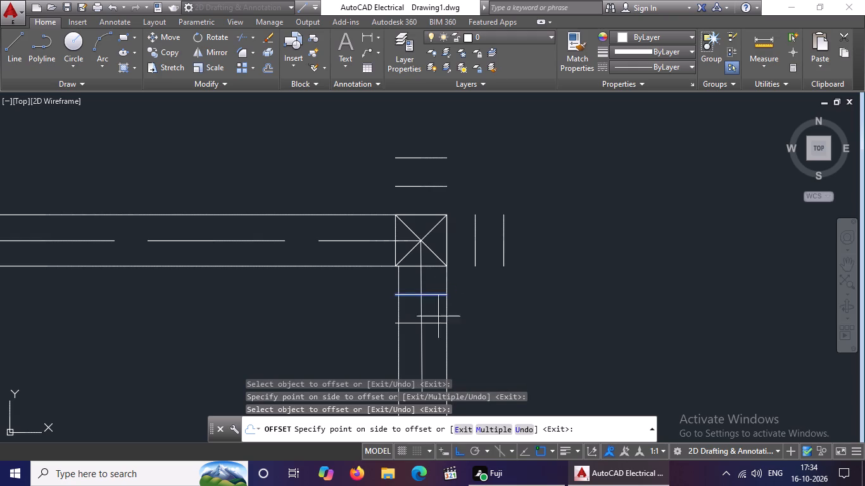
left_click(441, 332)
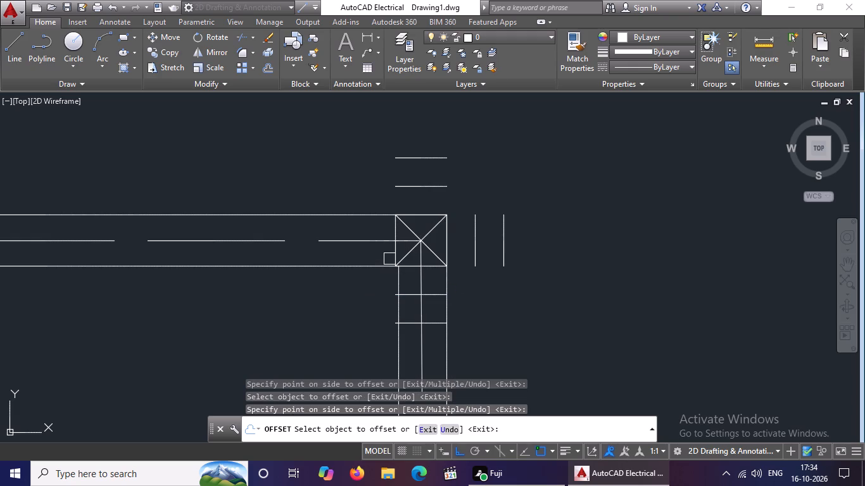
left_click_drag(394, 253, 365, 256)
left_click_drag(322, 257, 341, 251)
left_click_drag(367, 257, 357, 258)
left_click(279, 260)
scroll(346, 246, "down", 2)
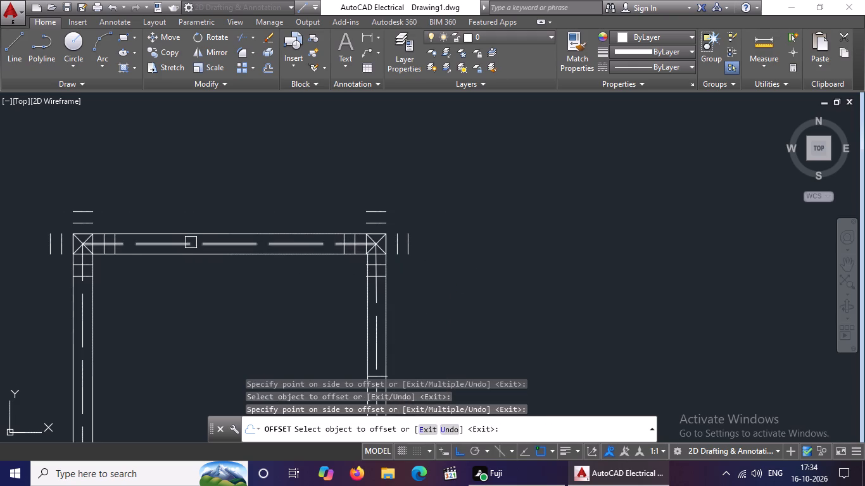
key("Escape")
key("Escape")
key("Escape")
key("Escape")
key("Escape")
key("Escape")
key("Escape")
key("Escape")
key("Escape")
key("Escape")
key("Escape")
key("Escape")
key("Escape")
key("Escape")
key("Escape")
key("Escape")
key("Escape")
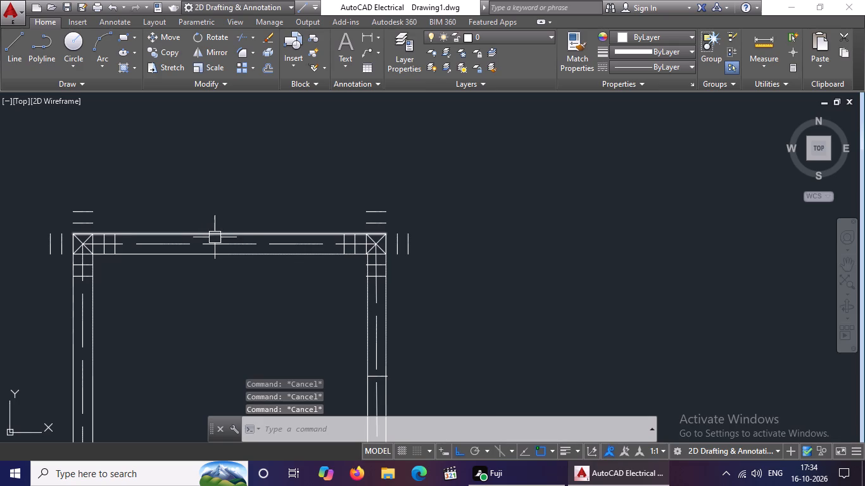
Fillet the left corners of the top-left column's inner and outer squares with radius 0, using the Multiple option.
type("F")
key("space")
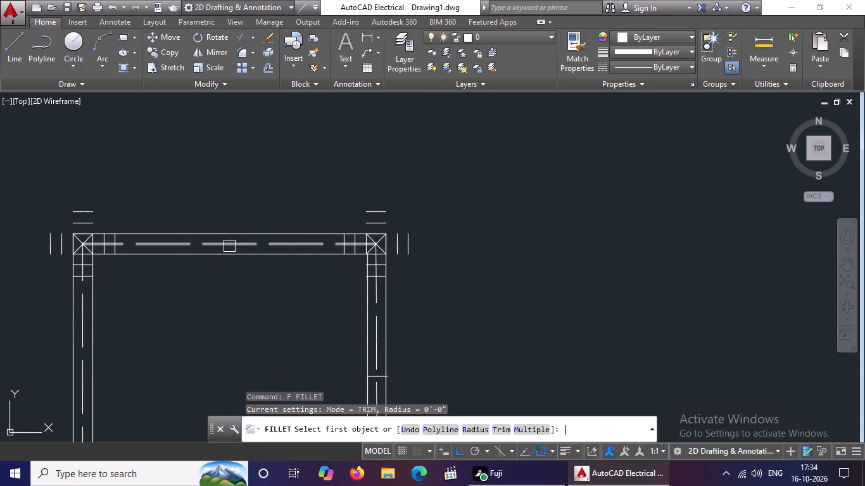
key("m")
key("space")
type("R 0")
key("space")
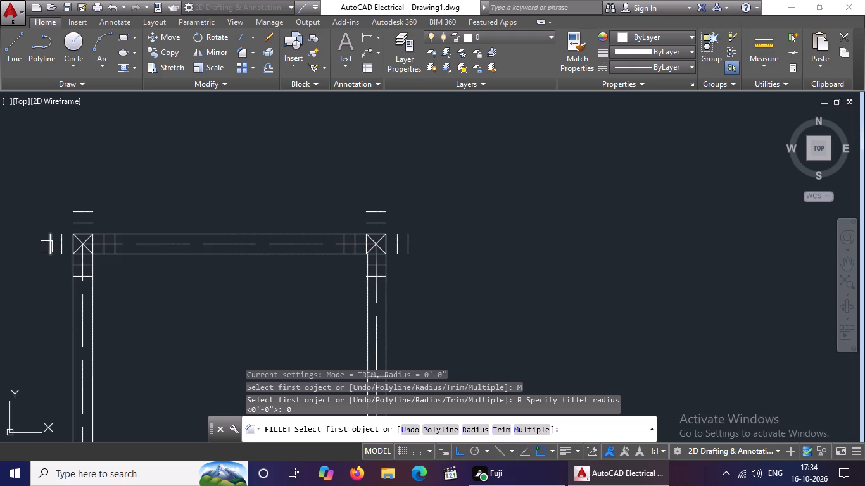
scroll(49, 248, "up", 1)
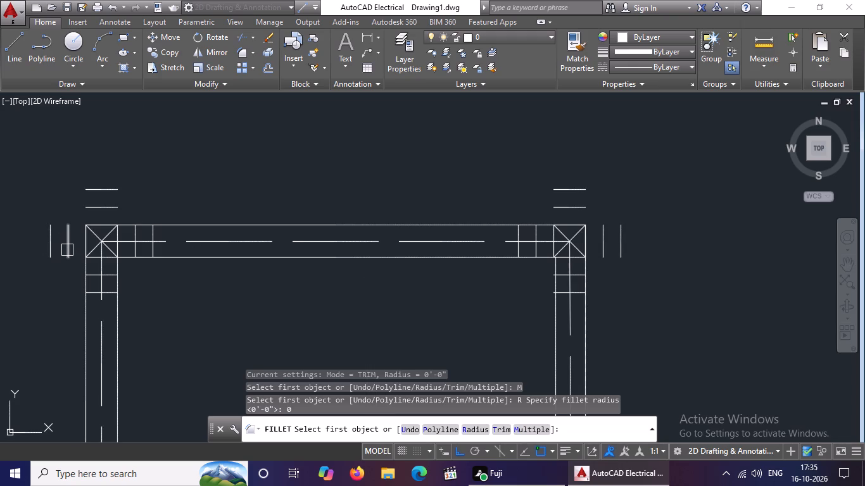
left_click(68, 252)
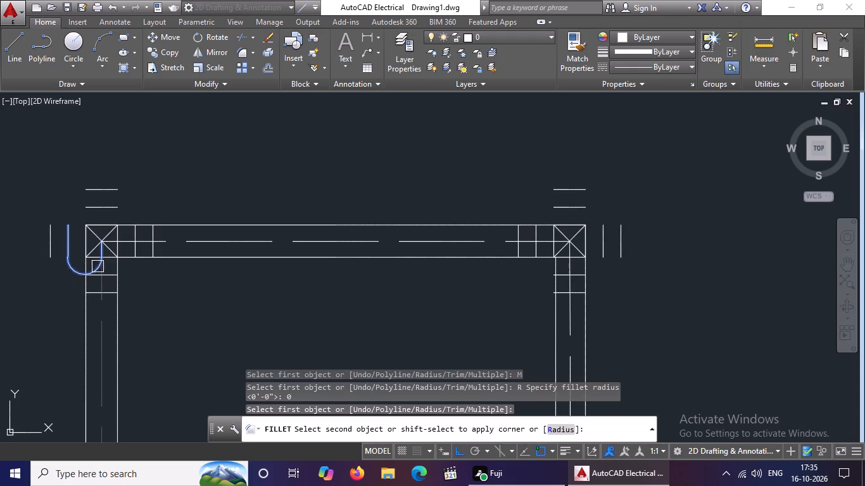
left_click(110, 280)
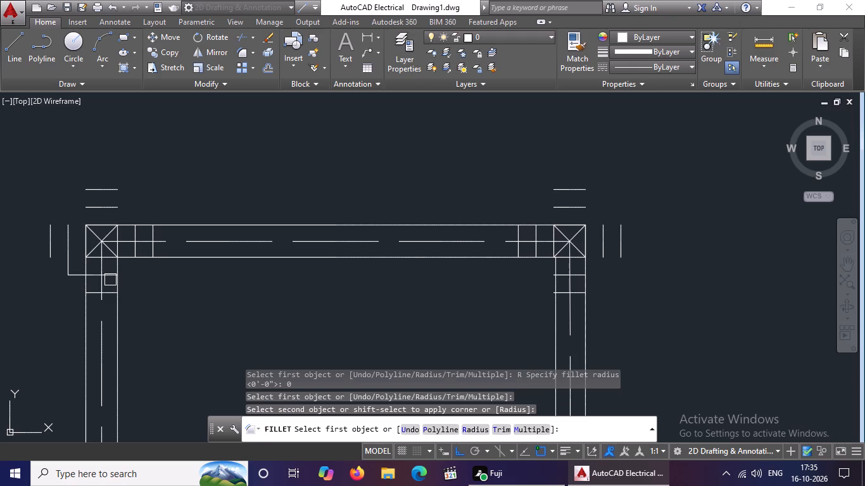
left_click(47, 248)
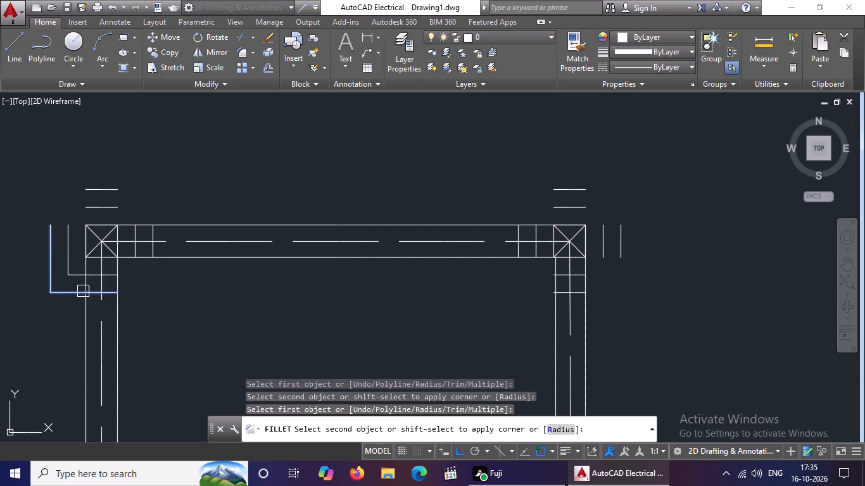
left_click(92, 292)
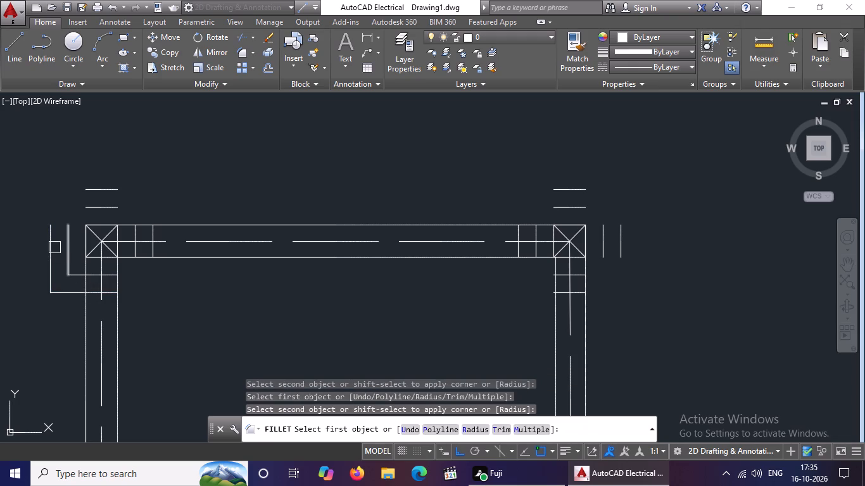
left_click(51, 237)
left_click(95, 191)
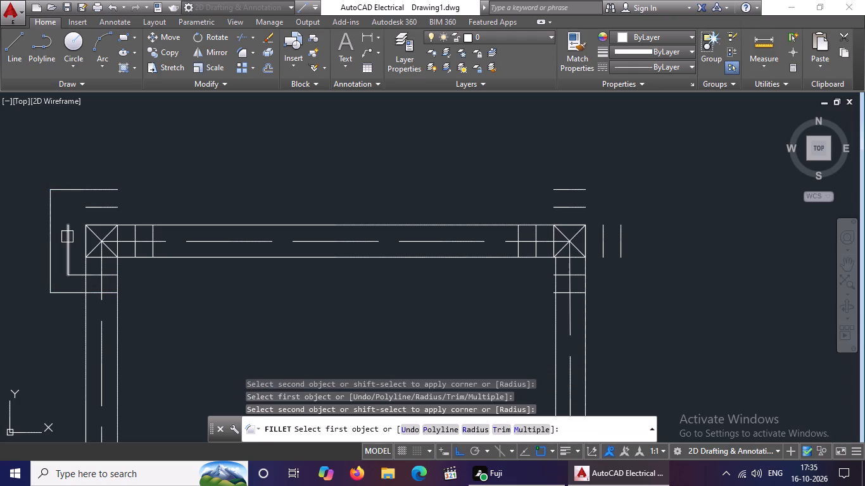
left_click(66, 237)
left_click(95, 209)
Close the top-left column's inner and outer squares by filleting their right corners with radius 0.
scroll(117, 211, "up", 1)
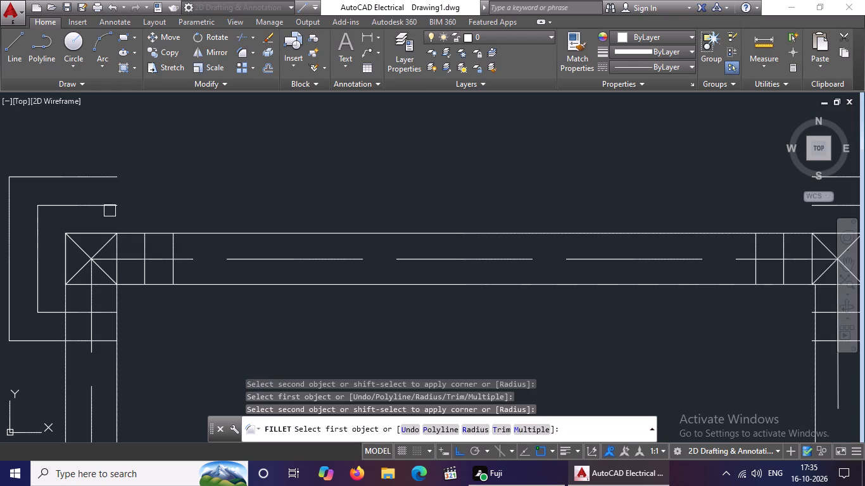
left_click(108, 207)
left_click(146, 250)
left_click(111, 175)
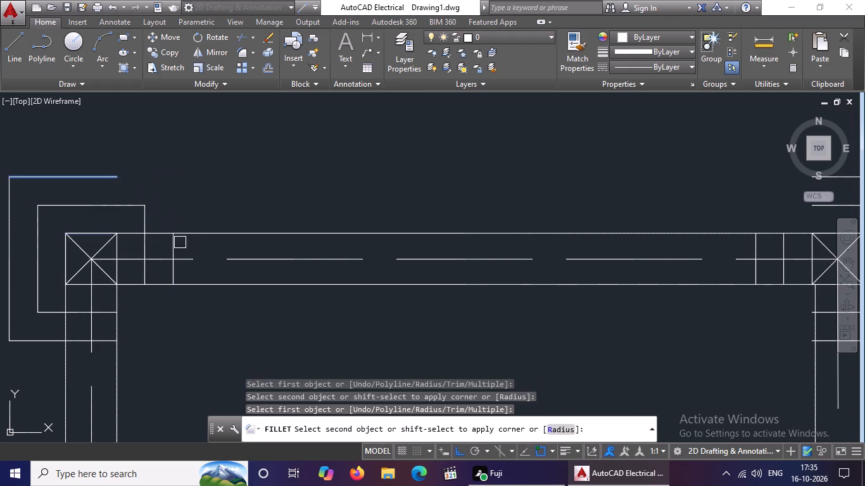
left_click(174, 249)
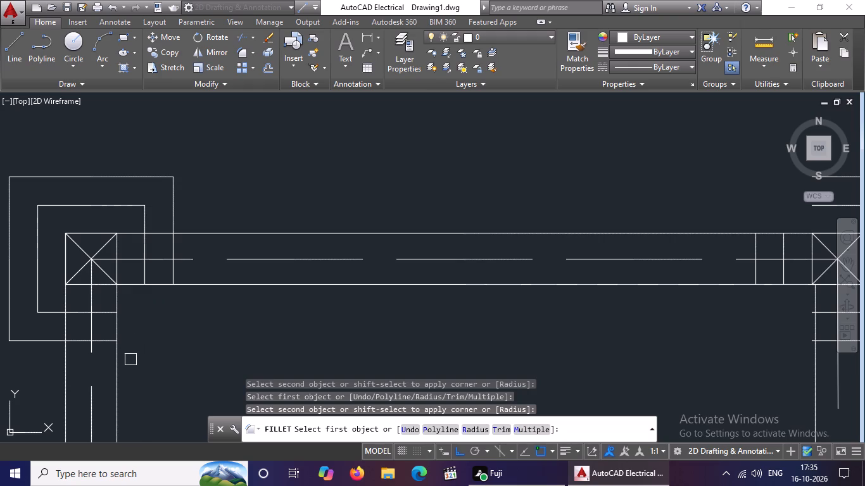
left_click(106, 316)
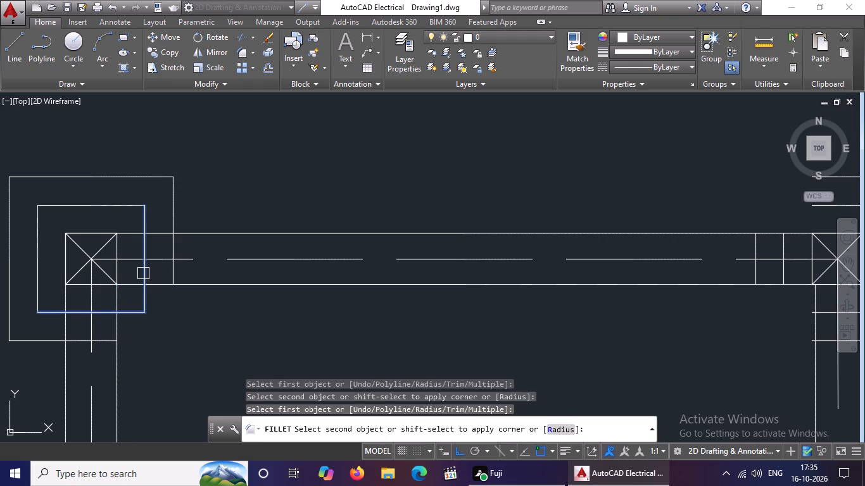
left_click(143, 273)
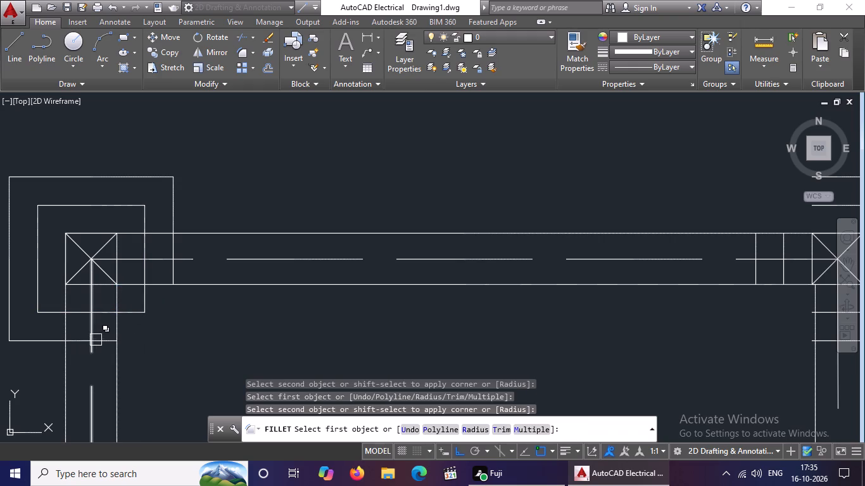
left_click(104, 339)
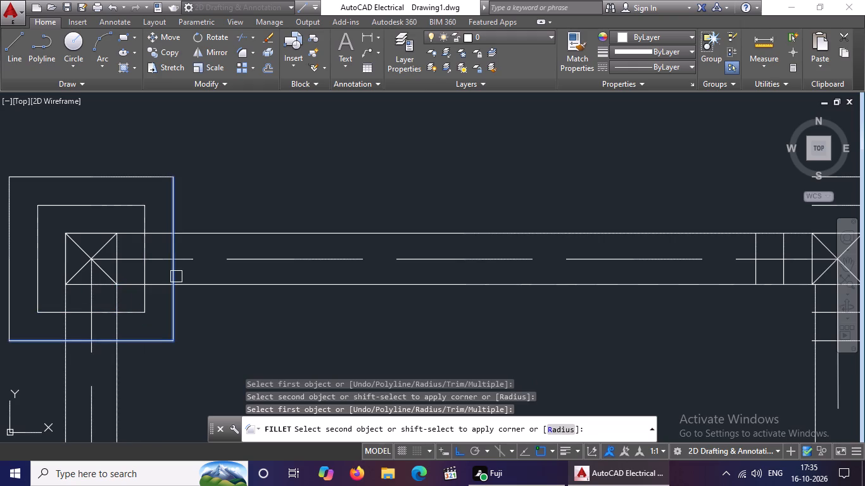
left_click(176, 275)
Fillet the bottom corners of the upper room's top-right column's inner and outer squares with radius 0.
scroll(248, 363, "down", 1)
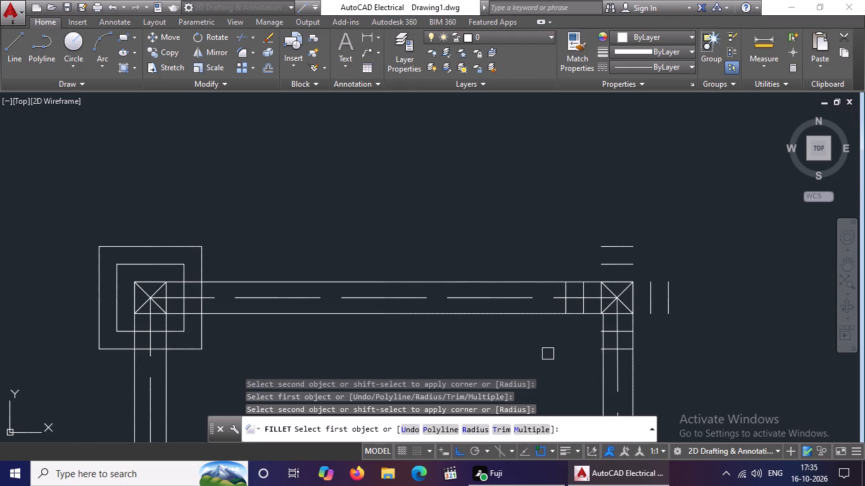
scroll(612, 316, "up", 1)
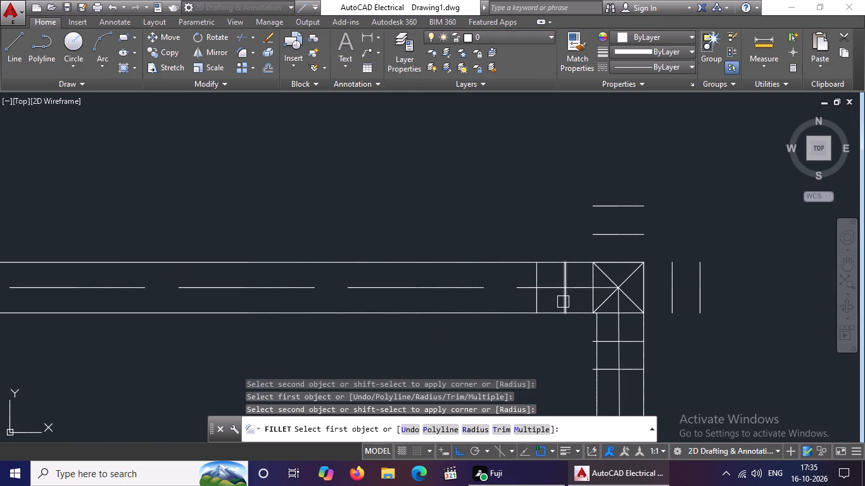
left_click(565, 302)
left_click(612, 340)
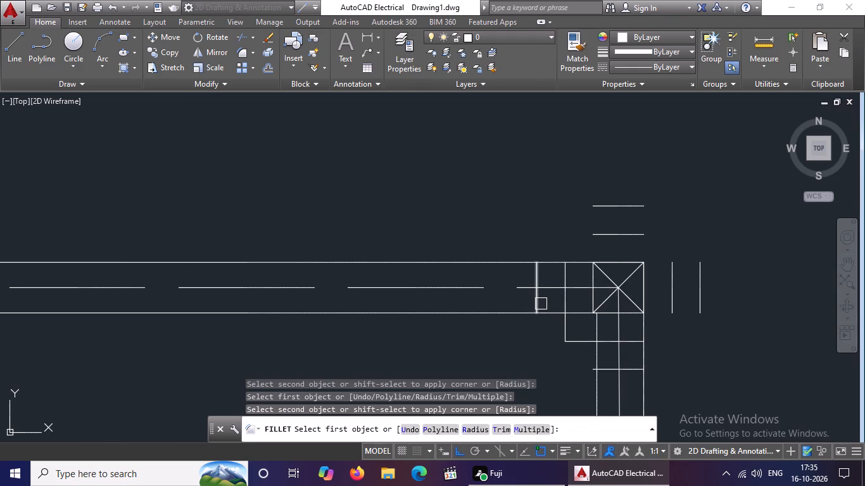
left_click(540, 303)
left_click(610, 373)
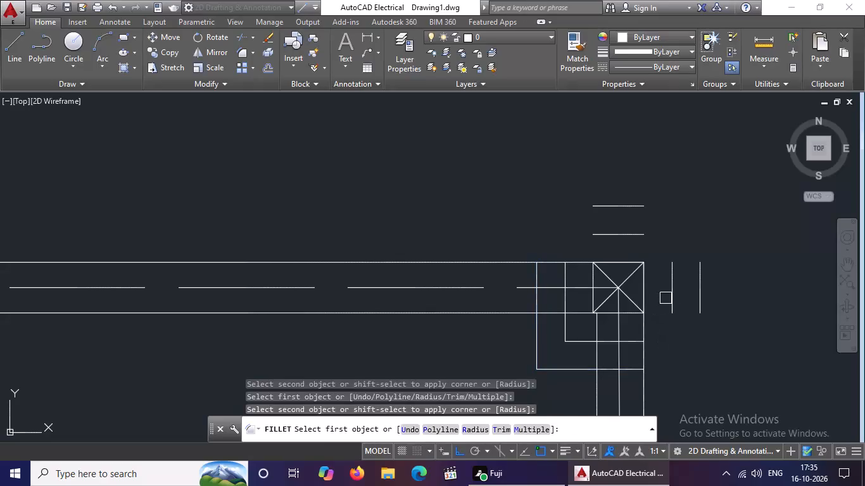
left_click(676, 296)
left_click(635, 338)
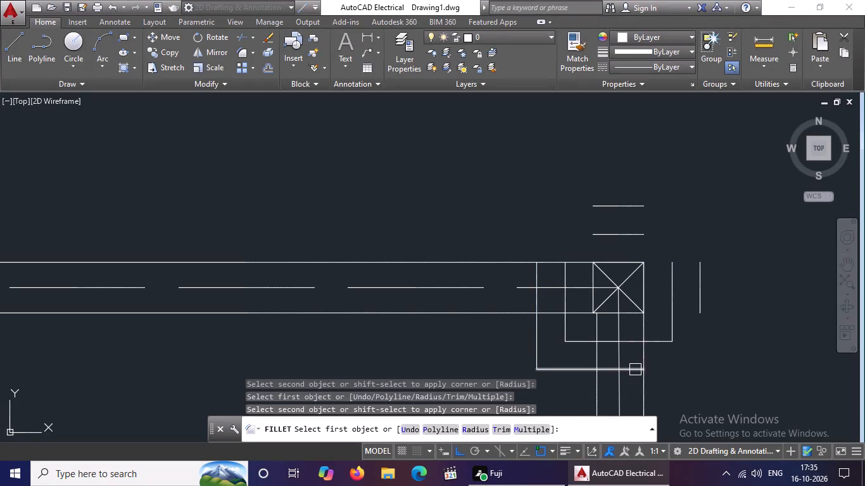
left_click(635, 370)
left_click(701, 297)
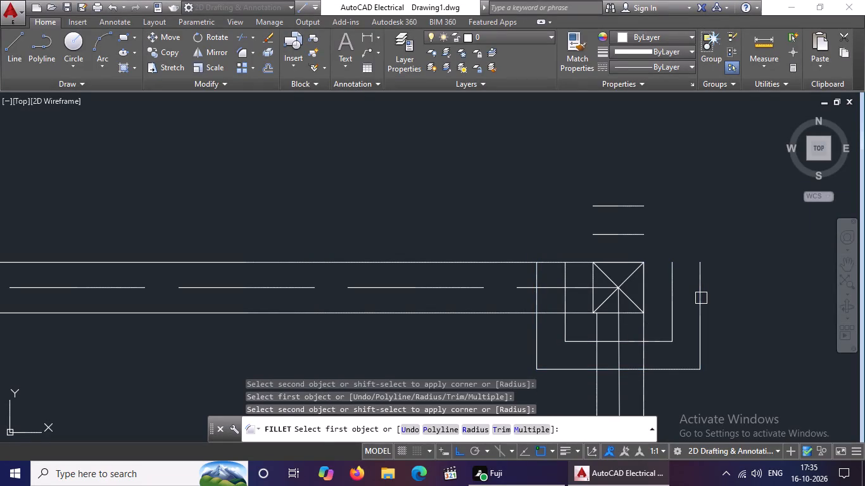
Close the upper room's top-right column's inner and outer squares by filleting their top corners with radius 0.
left_click(566, 275)
left_click(602, 236)
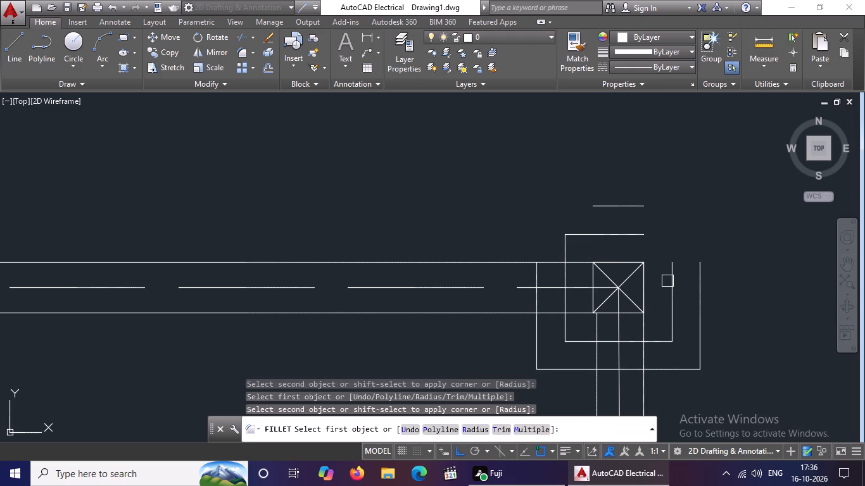
left_click(669, 282)
left_click(626, 239)
left_click(643, 207)
left_click(704, 283)
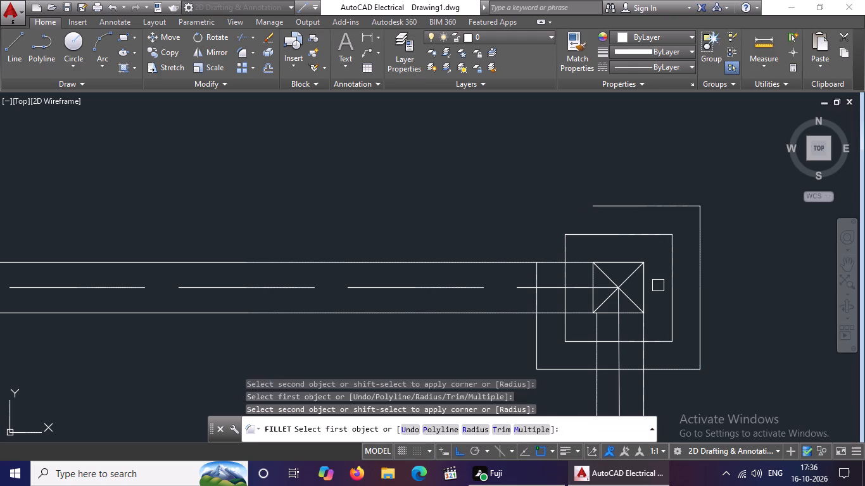
left_click_drag(535, 281, 547, 267)
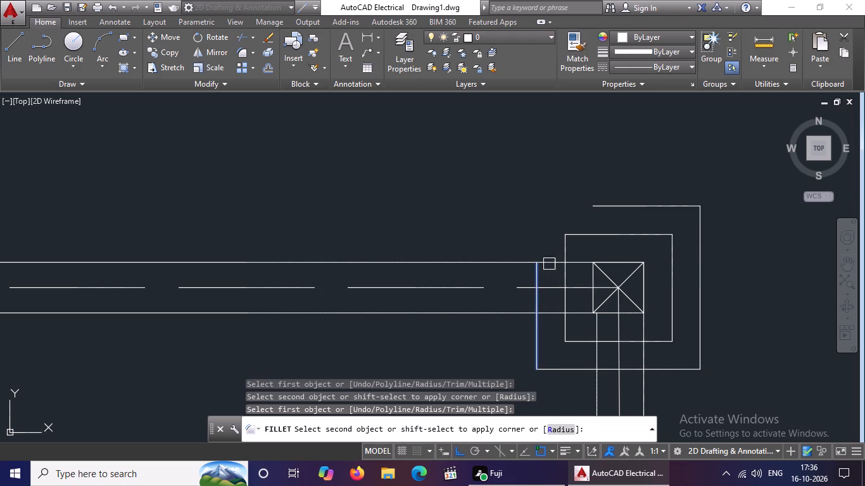
left_click(625, 202)
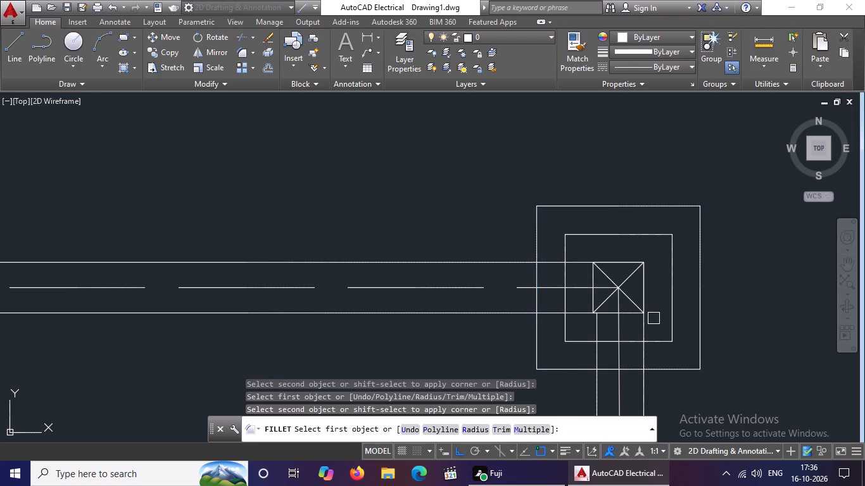
scroll(654, 318, "down", 7)
middle_click_drag(667, 344, 667, 273)
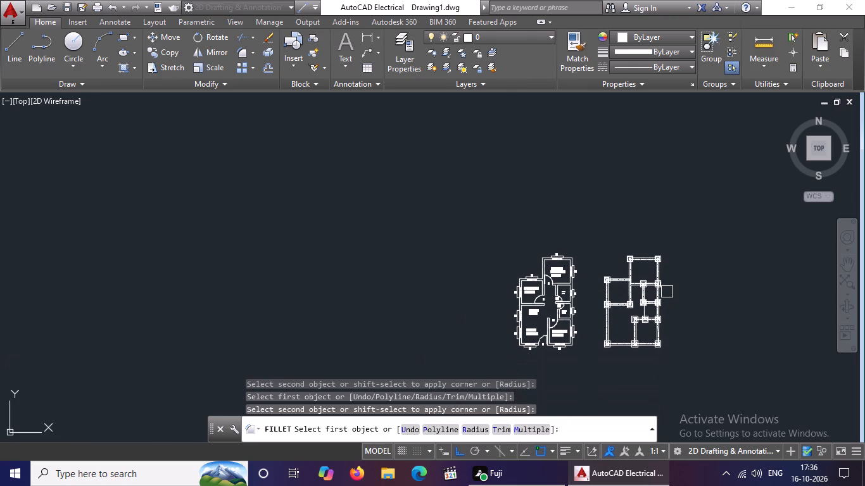
key("Escape")
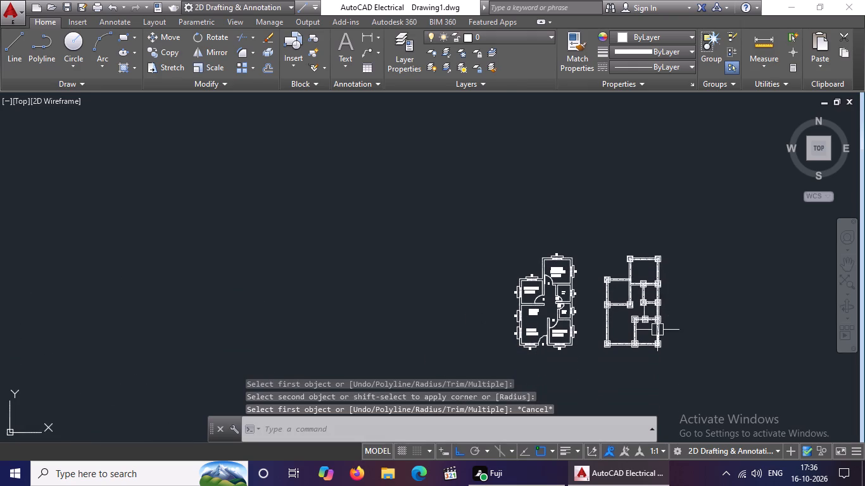
Erase both diagonal lines inside the column layout's bottom-left column.
scroll(657, 330, "up", 3)
scroll(651, 325, "down", 2)
scroll(597, 370, "up", 3)
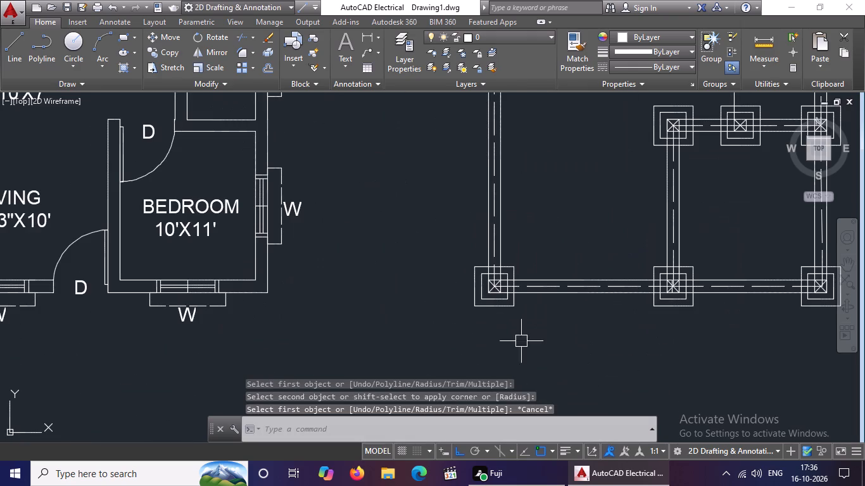
left_click(477, 311)
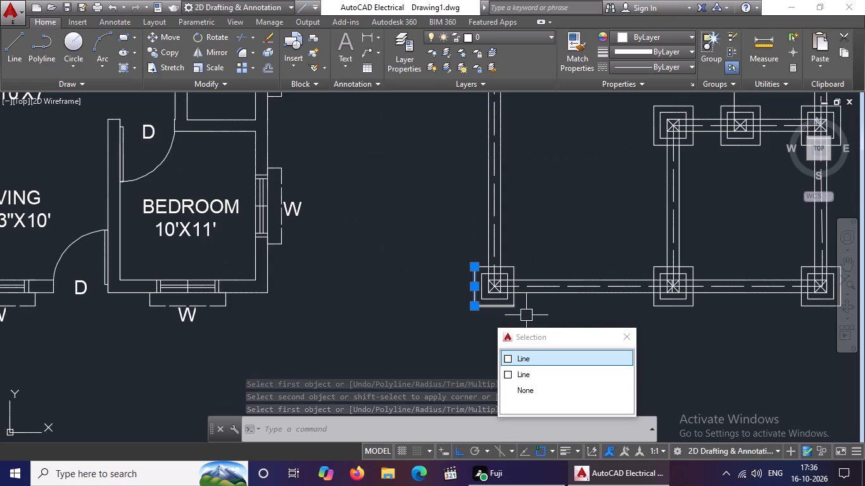
key("Escape")
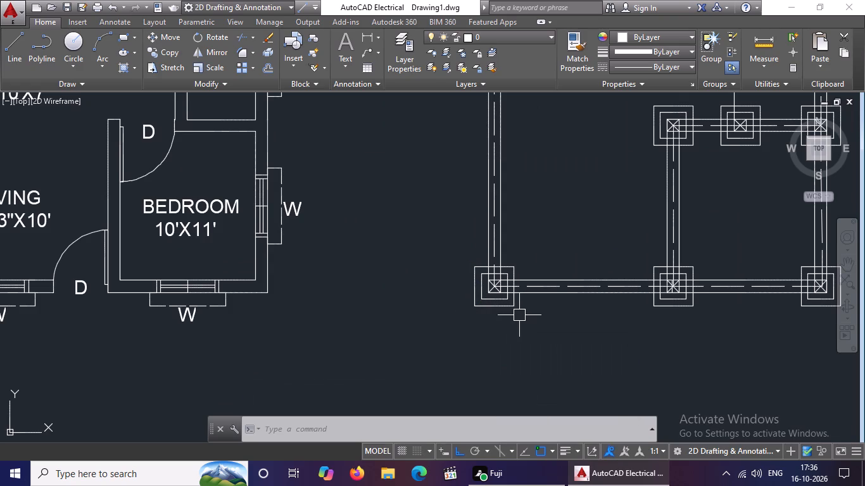
scroll(496, 282, "up", 1)
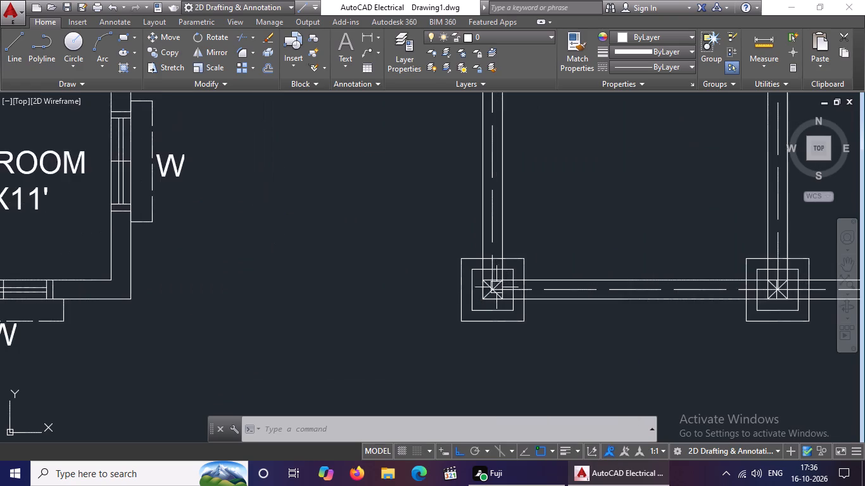
scroll(497, 290, "up", 2)
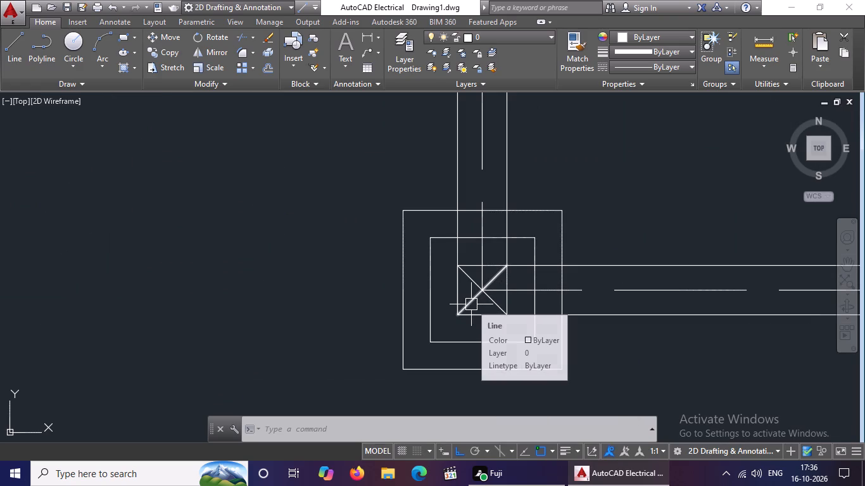
left_click(471, 304)
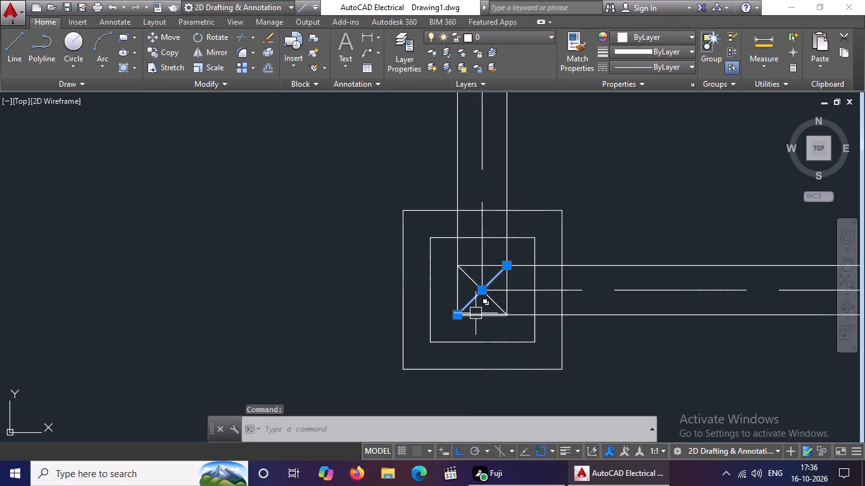
key("Escape")
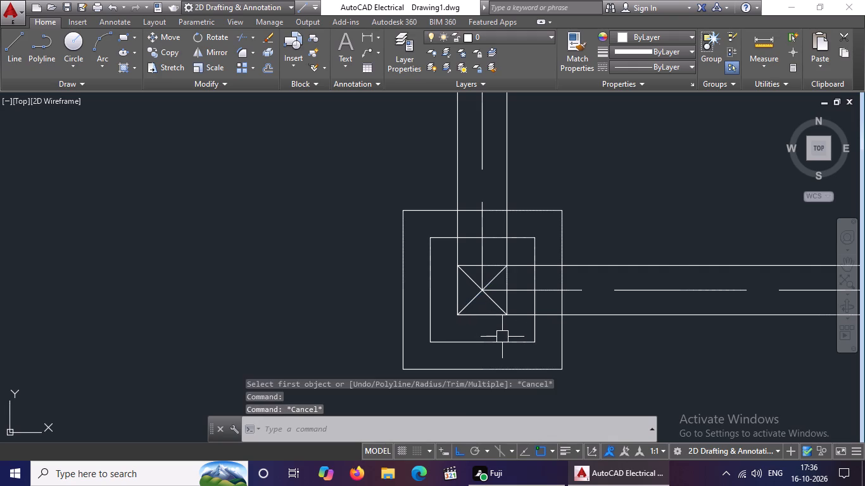
scroll(502, 337, "up", 1)
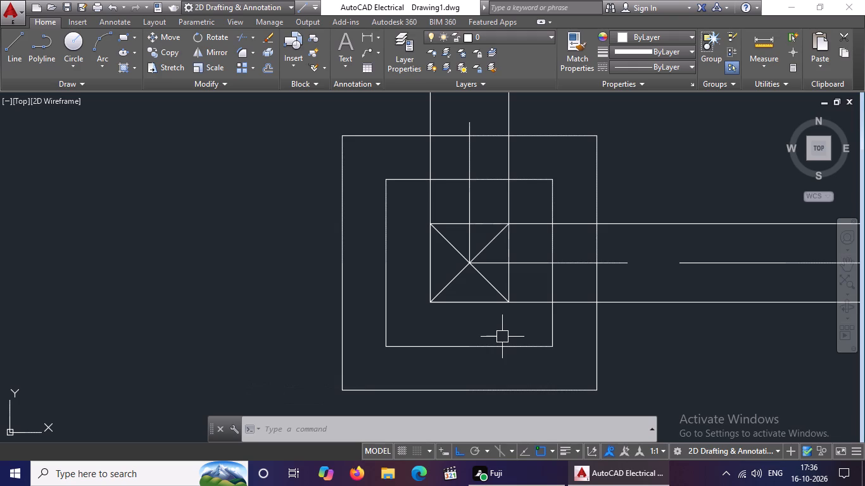
key("Escape")
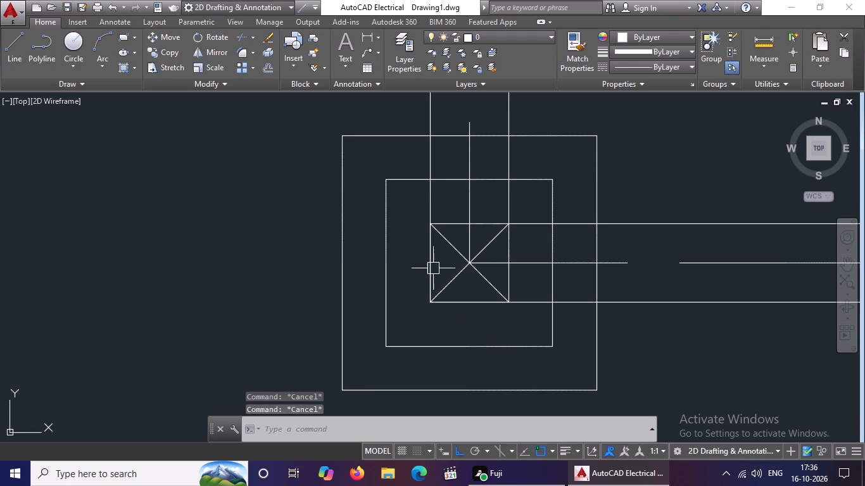
scroll(460, 261, "up", 1)
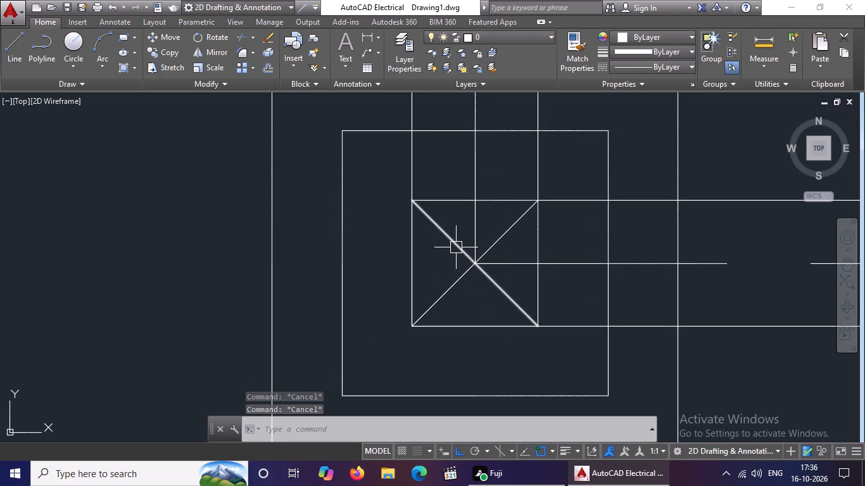
left_click(456, 247)
key("Delete")
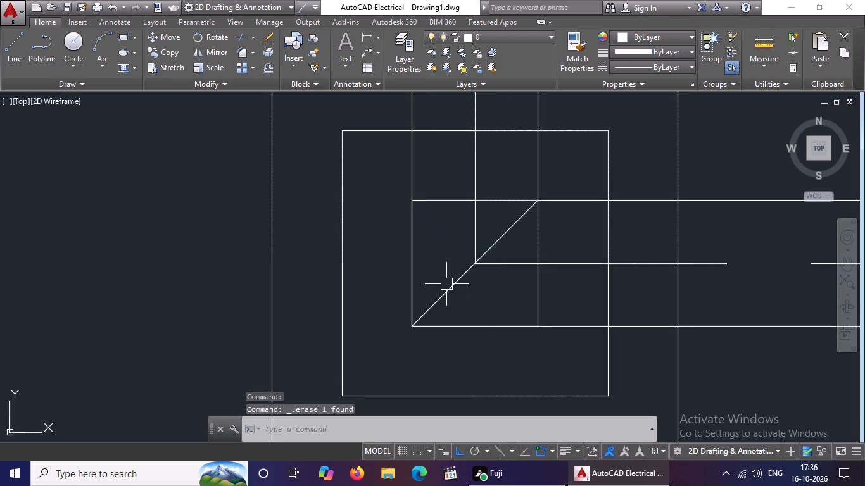
left_click(446, 283)
key("Delete")
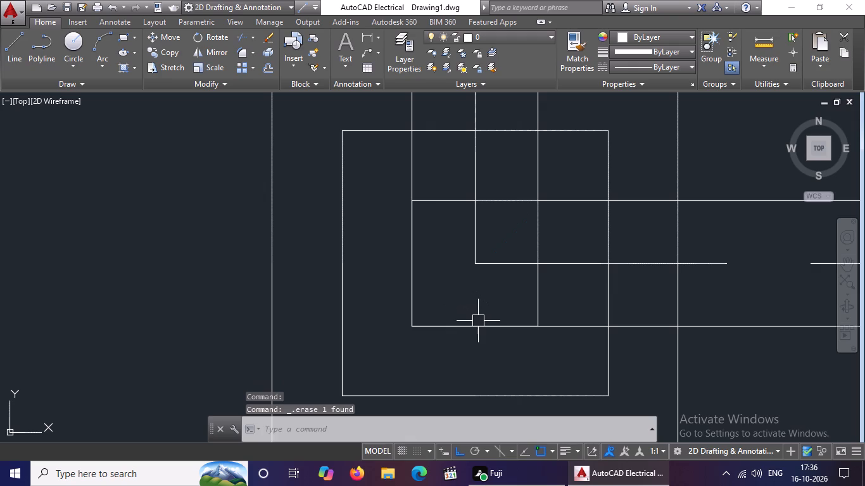
Trim the horizontal and vertical centreline ends inside the bottom-left column, using all objects as cutting edges.
key("t")
key("r")
key("space")
key("space")
left_click(500, 267)
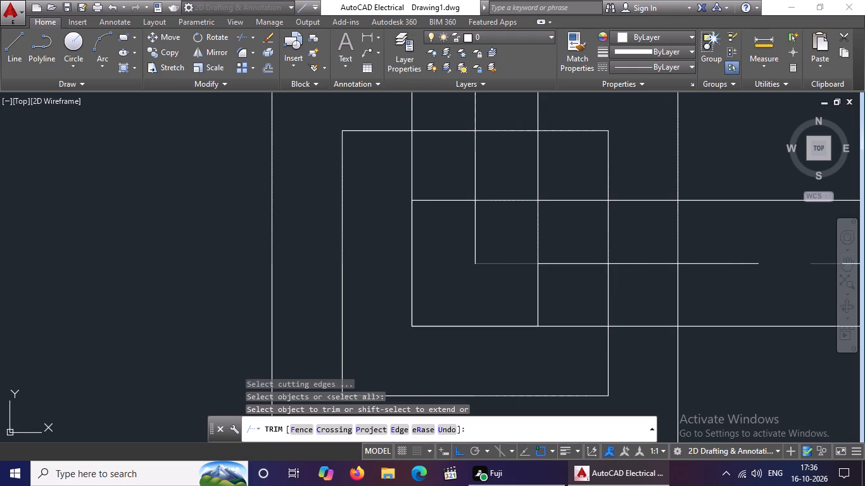
left_click(476, 242)
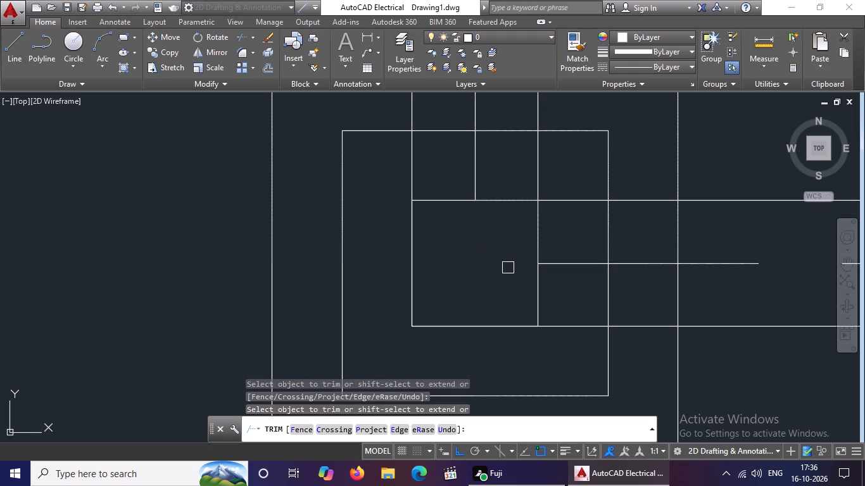
Trim the centreline segments inside the bottom row's middle column back to the column edges.
scroll(511, 273, "down", 2)
middle_click_drag(493, 289, 417, 333)
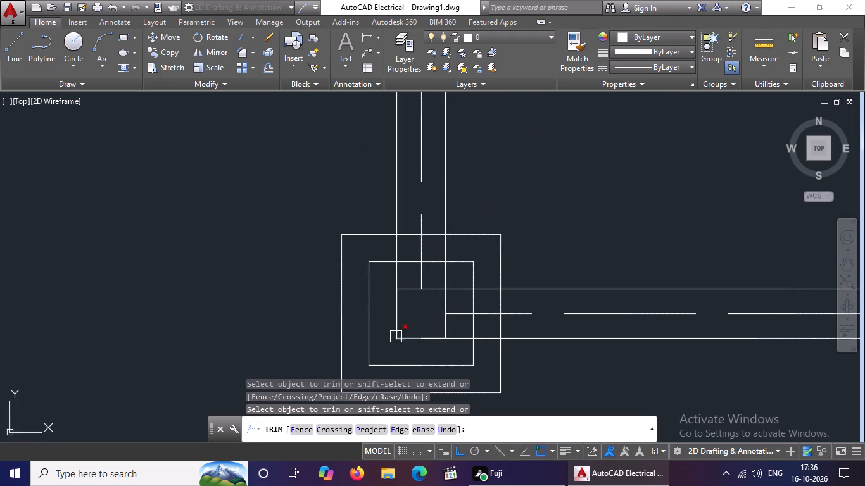
scroll(587, 331, "down", 2)
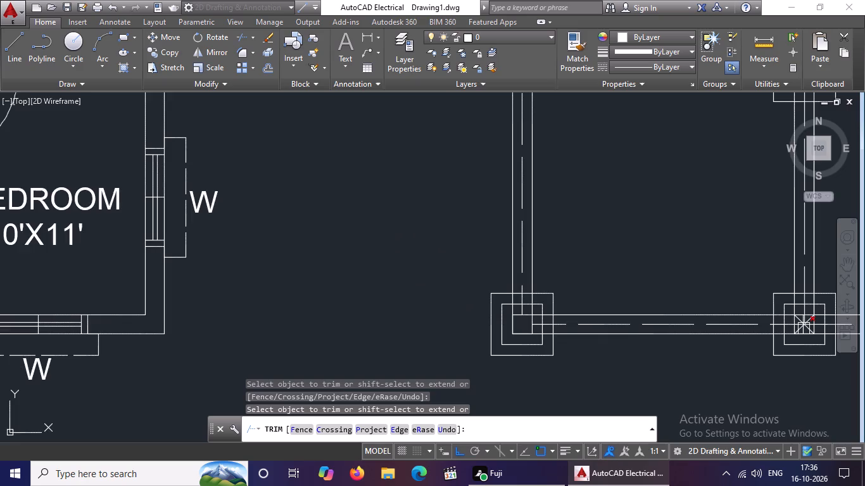
middle_click_drag(804, 328, 609, 329)
scroll(583, 322, "up", 3)
scroll(703, 340, "up", 2)
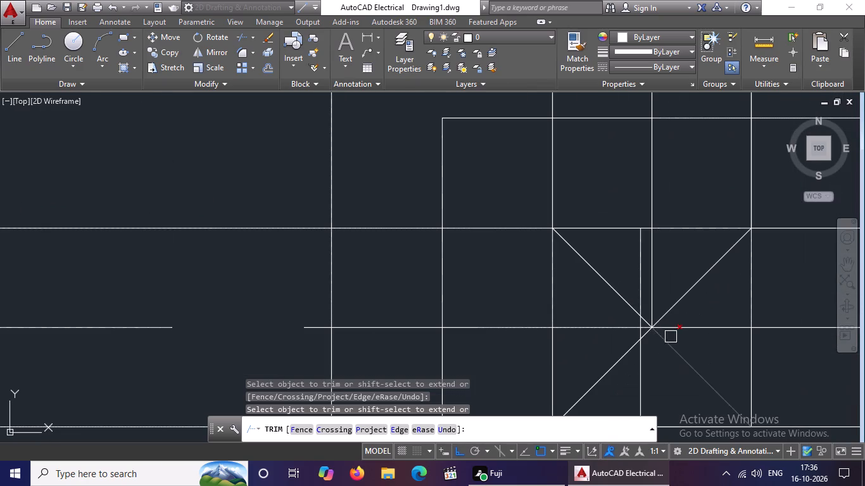
left_click(637, 287)
left_click(652, 282)
left_click(622, 329)
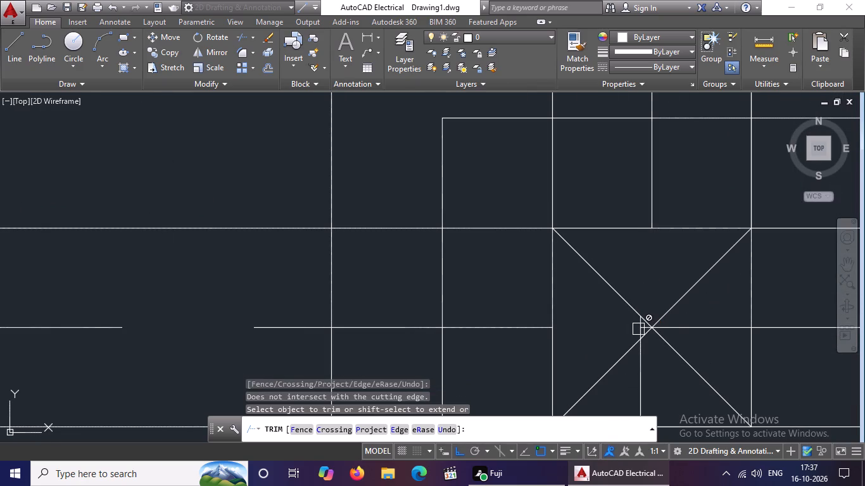
scroll(648, 330, "up", 3)
left_click(641, 327)
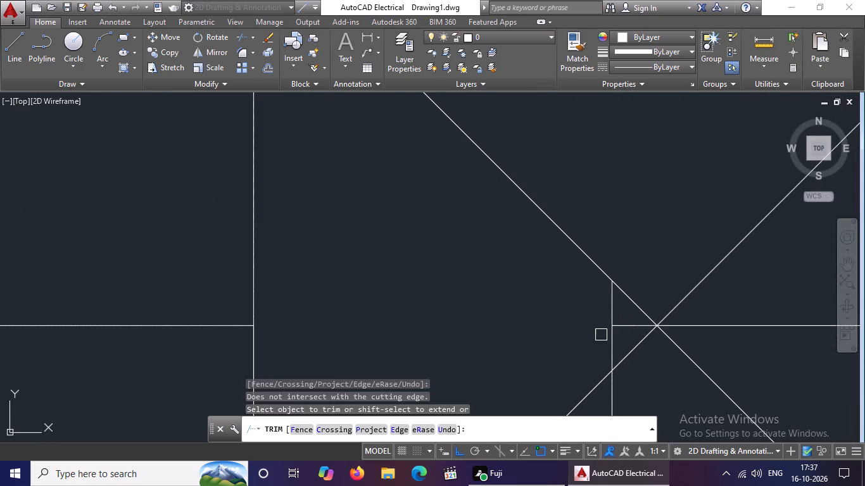
left_click(614, 337)
left_click(614, 322)
left_click(612, 313)
scroll(612, 313, "down", 4)
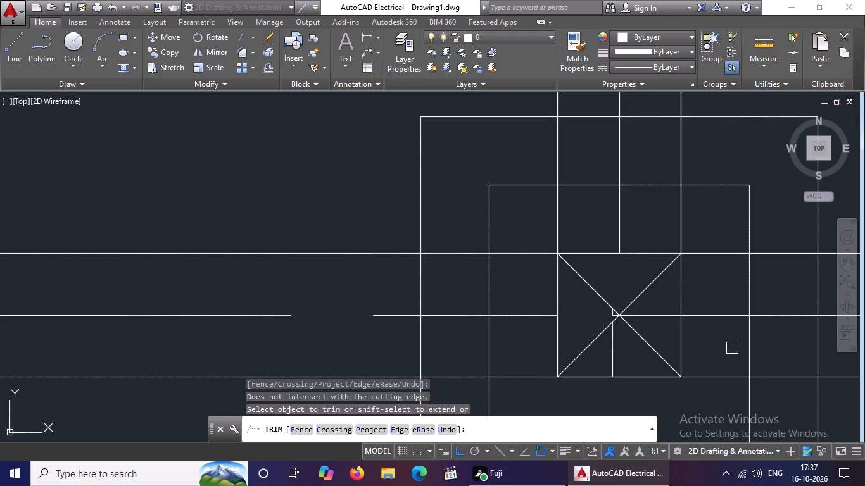
scroll(618, 372, "up", 2)
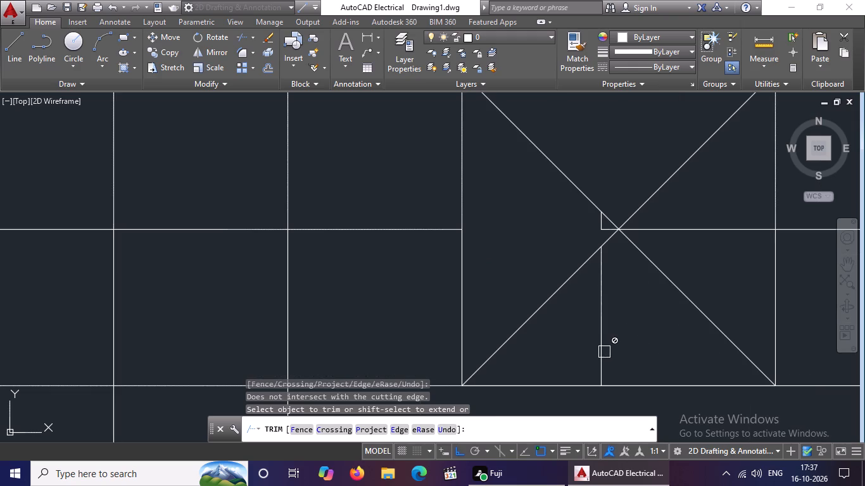
left_click(686, 229)
scroll(692, 254, "down", 1)
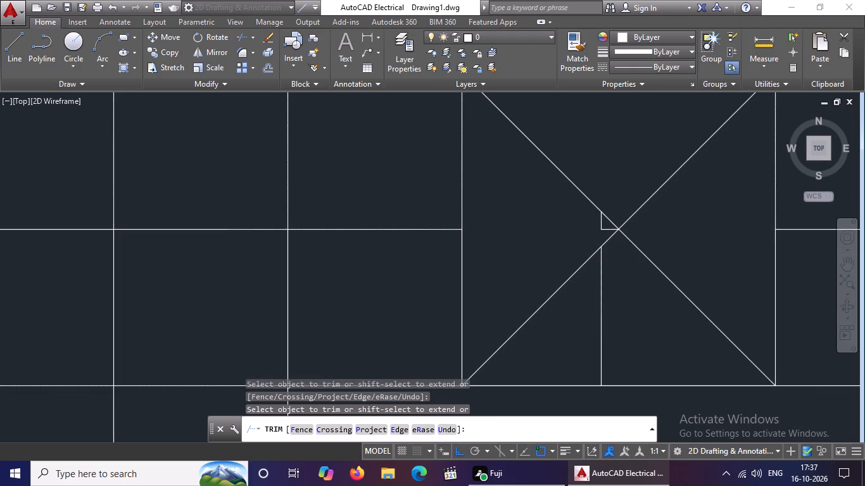
key("Escape")
Erase the two diagonals and the leftover line fragments inside the bottom row's middle column.
left_click(668, 221)
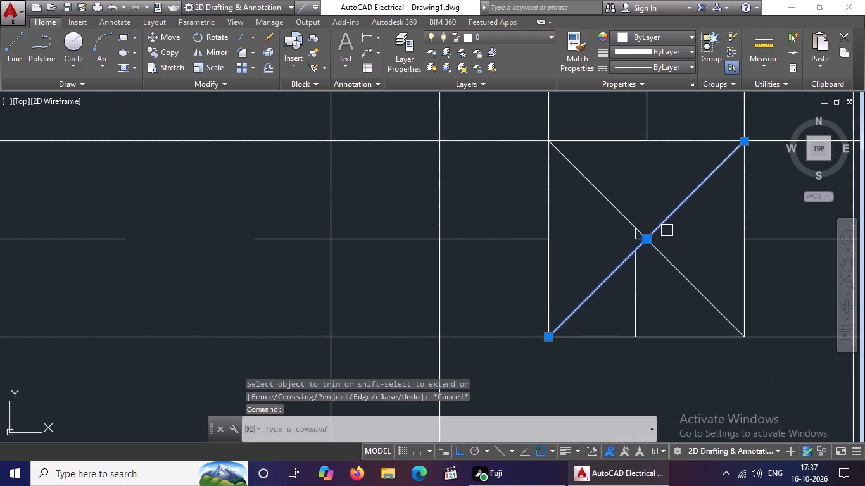
key("Delete")
left_click(685, 270)
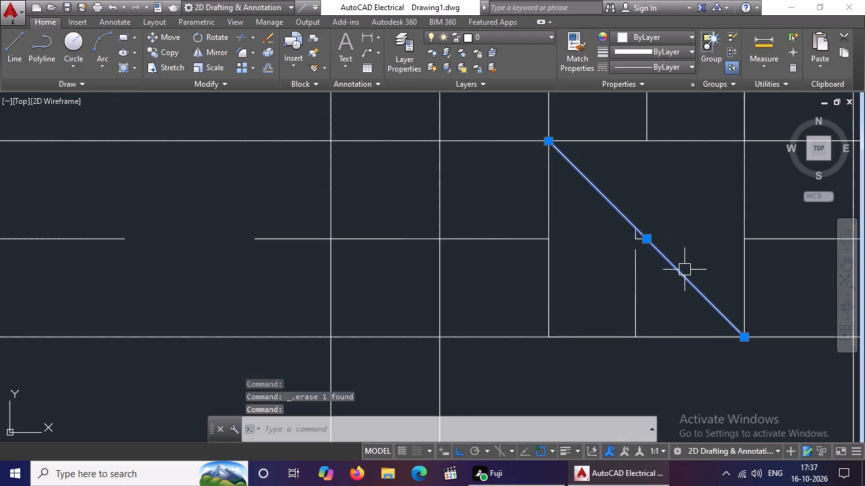
key("Delete")
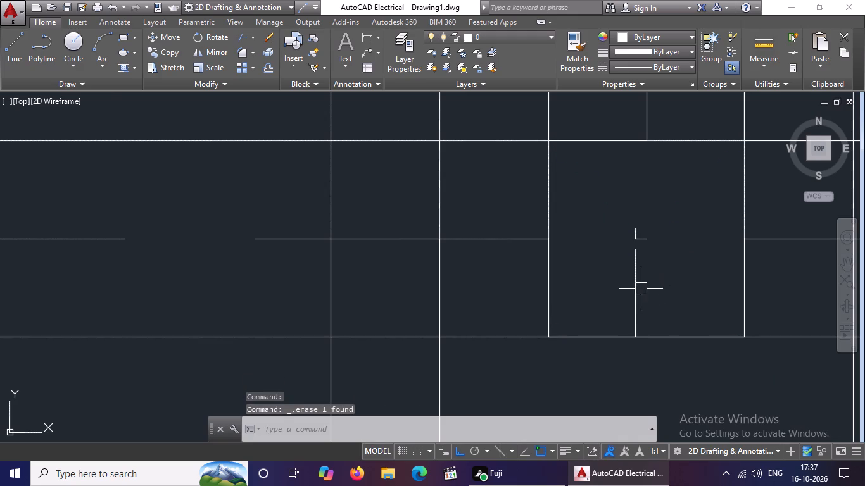
left_click(635, 292)
key("Delete")
left_click(625, 219)
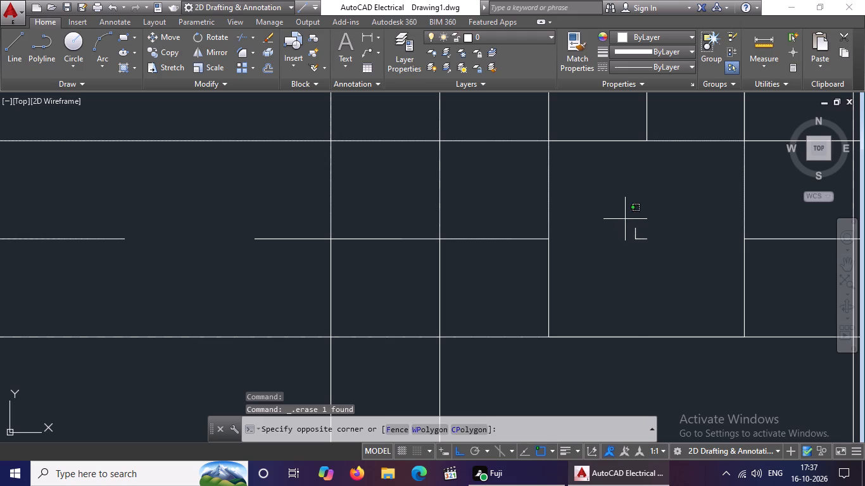
left_click(669, 249)
key("Delete")
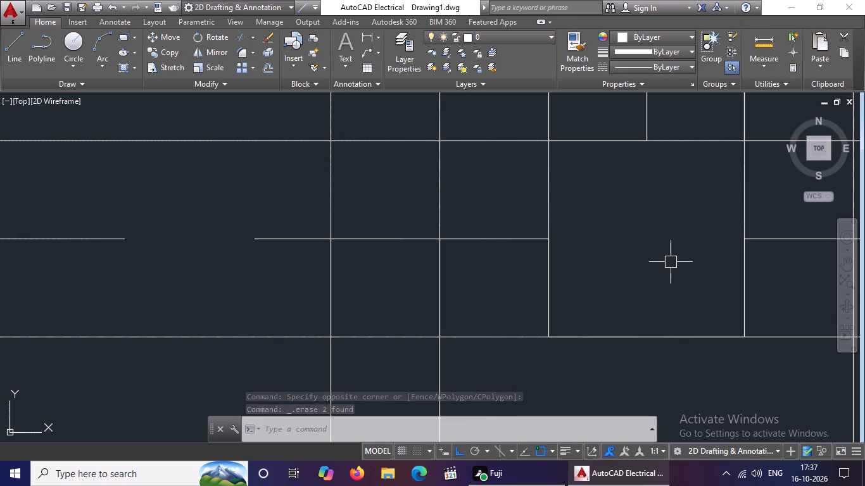
Erase both diagonal lines inside the column layout's bottom-right column.
scroll(671, 262, "down", 3)
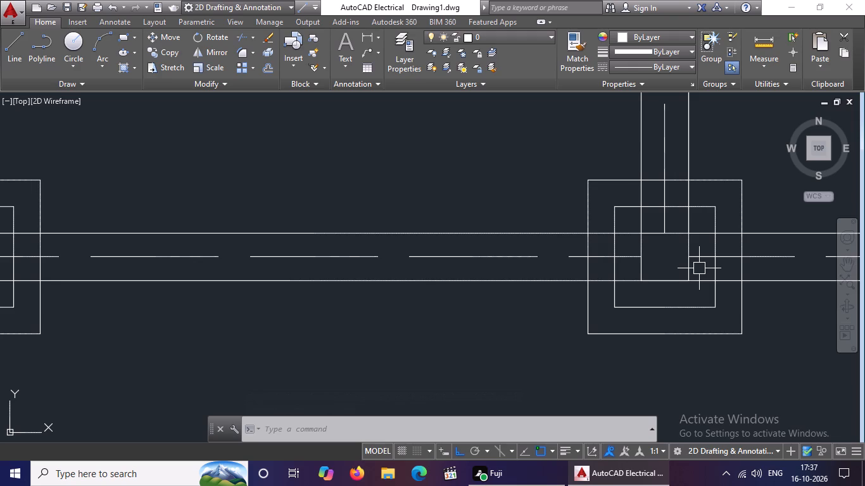
middle_click_drag(691, 268, 541, 297)
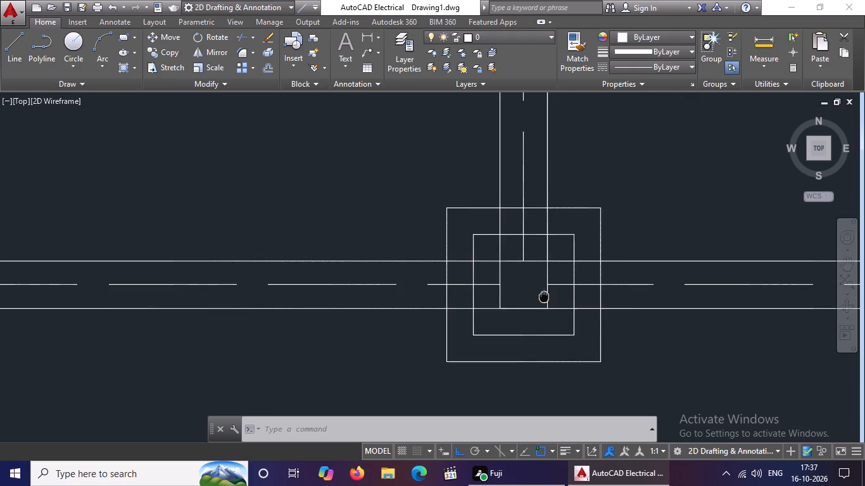
middle_click_drag(541, 297, 540, 297)
scroll(544, 296, "down", 2)
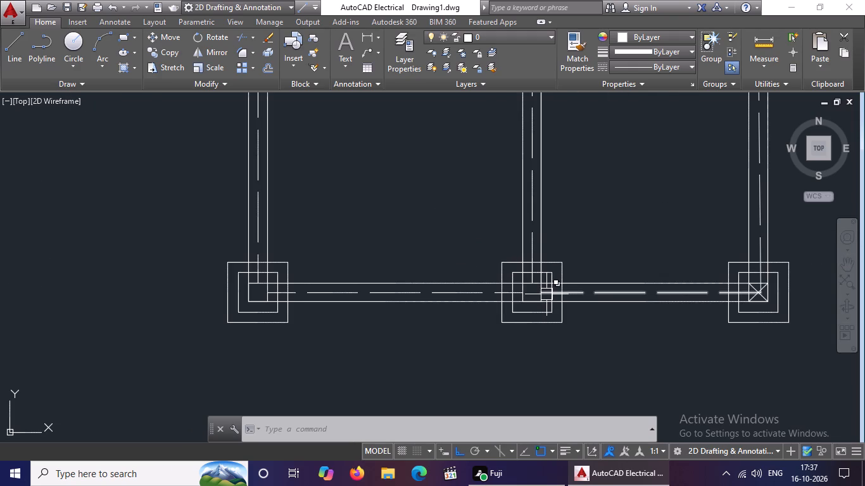
scroll(548, 294, "down", 3)
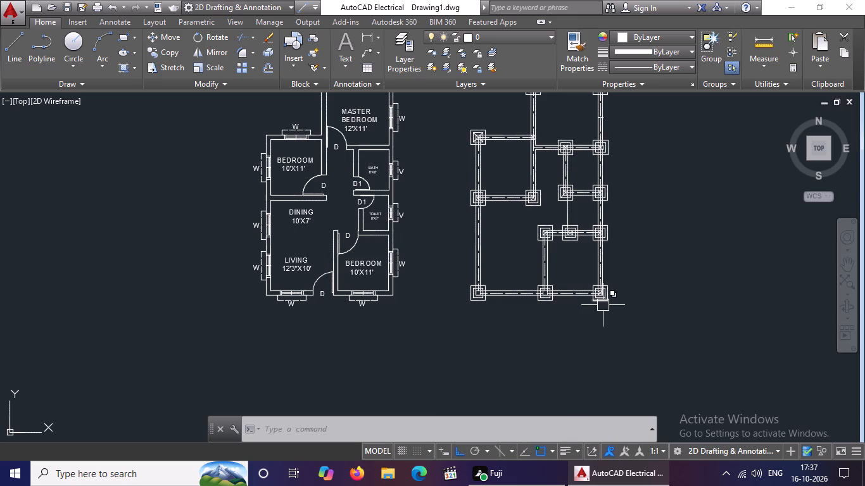
scroll(603, 304, "up", 6)
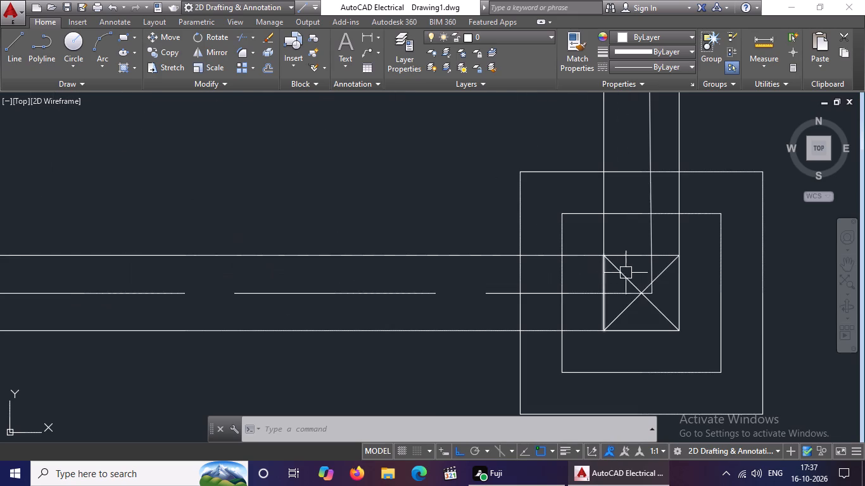
left_click(630, 283)
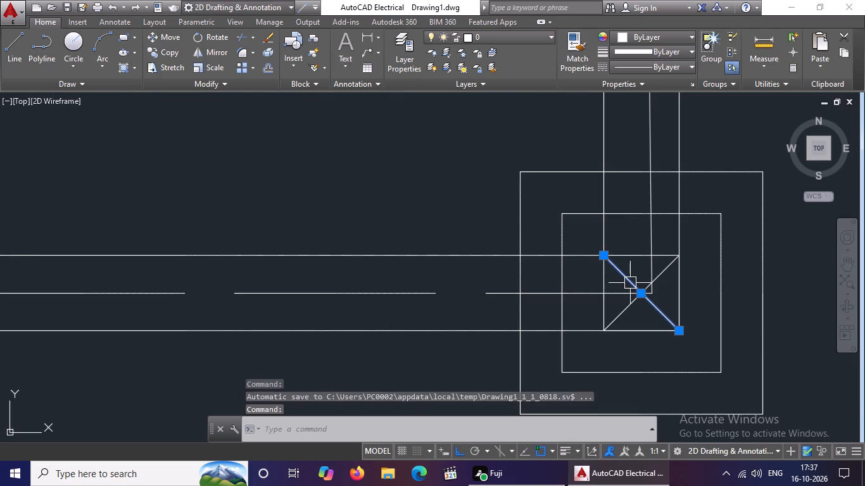
key("Delete")
left_click(628, 302)
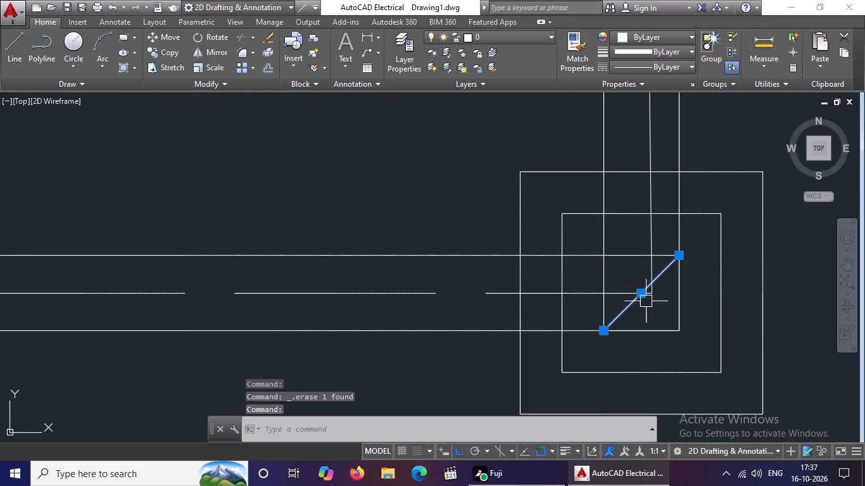
key("Delete")
key("Escape")
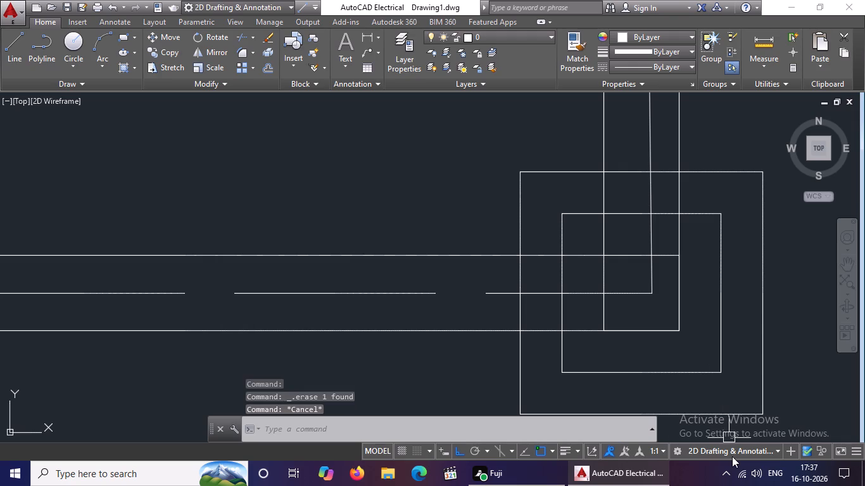
Trim the horizontal and vertical centreline ends inside the bottom-right column, using all objects as cutting edges.
type("TR")
key("space")
key("space")
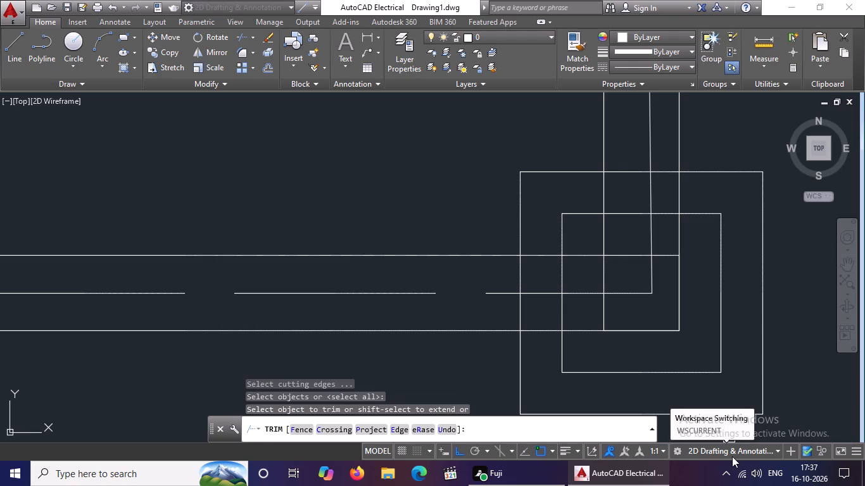
left_click(640, 296)
left_click(652, 279)
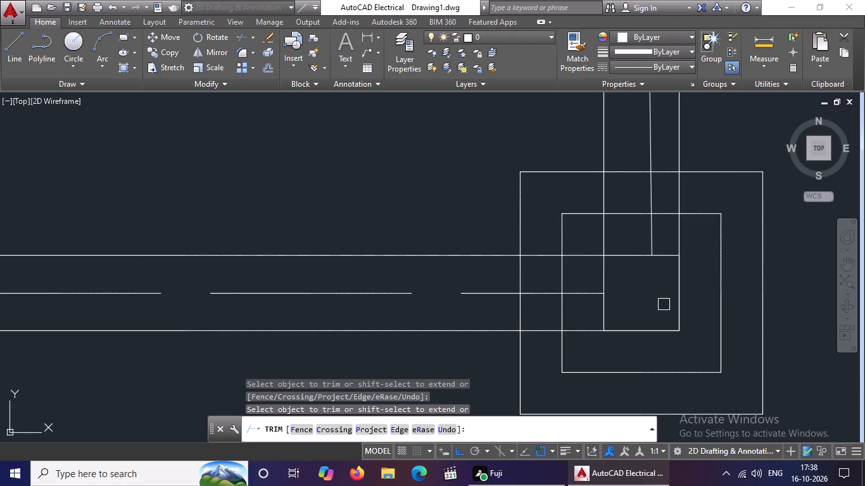
scroll(664, 304, "down", 3)
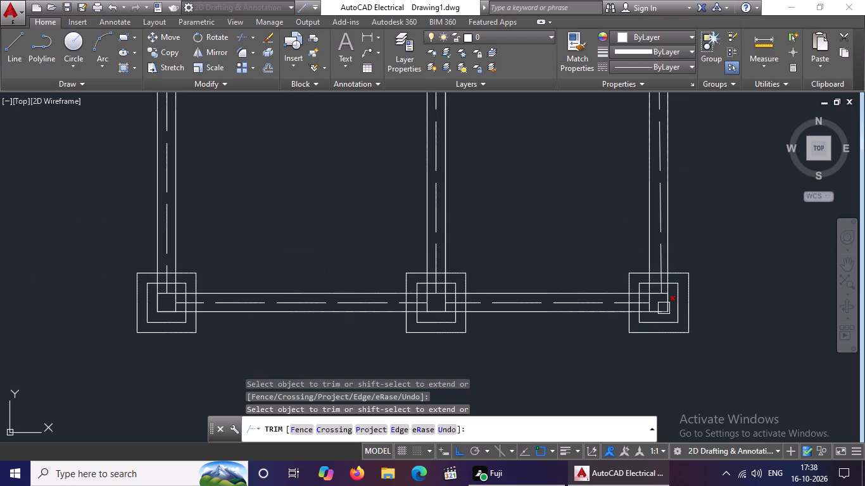
key("Escape")
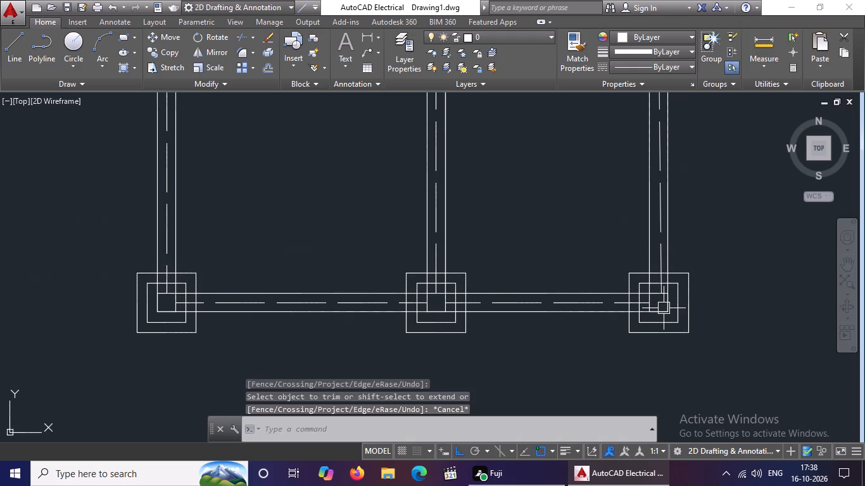
Erase both diagonal lines inside the left column of the three-column row directly above the bottom row.
scroll(664, 308, "down", 3)
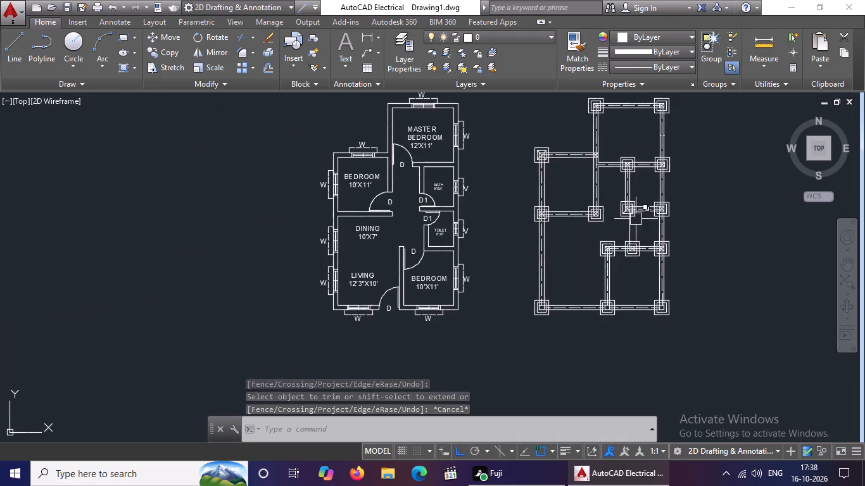
scroll(636, 220, "up", 3)
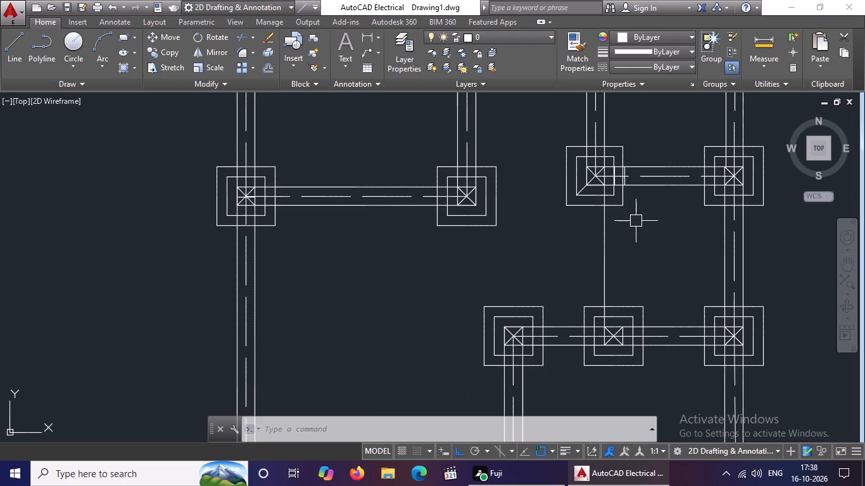
scroll(636, 221, "down", 1)
scroll(636, 219, "up", 2)
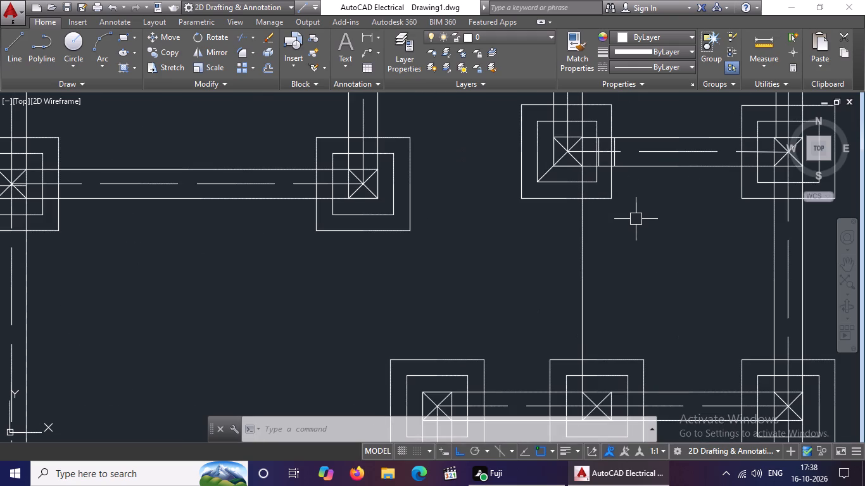
scroll(636, 219, "down", 1)
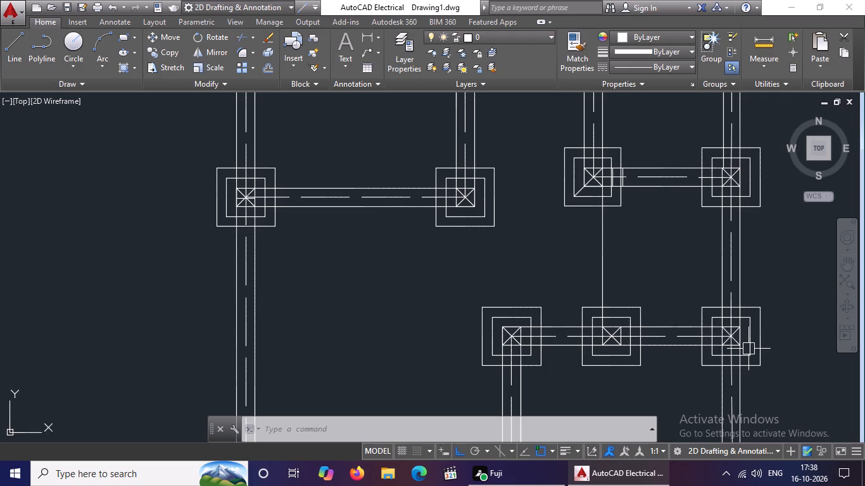
scroll(748, 336, "down", 2)
middle_click_drag(738, 397, 721, 297)
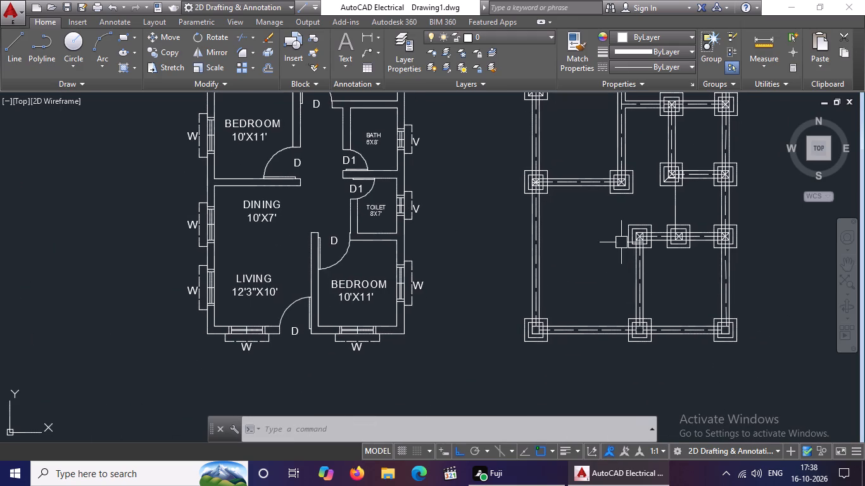
scroll(636, 236, "up", 5)
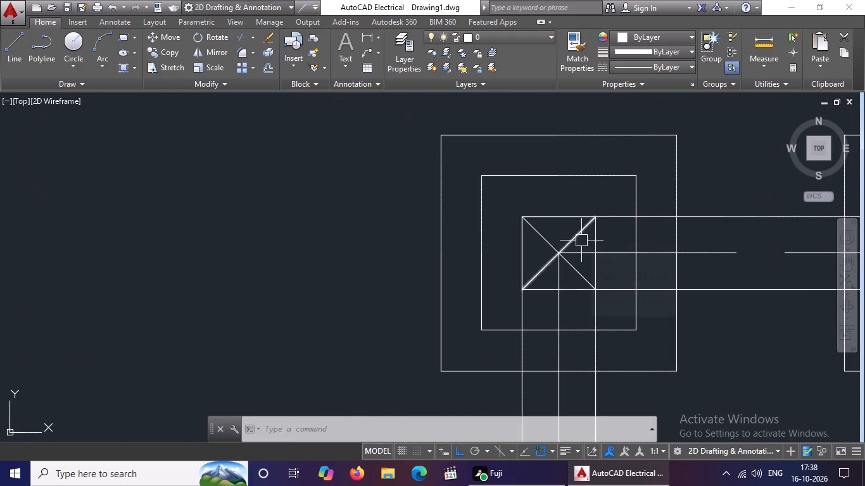
left_click(581, 240)
key("Delete")
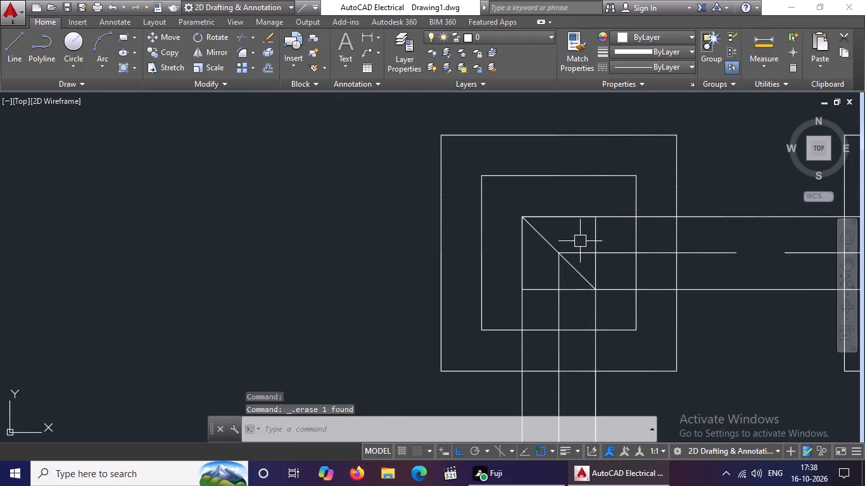
left_click(548, 237)
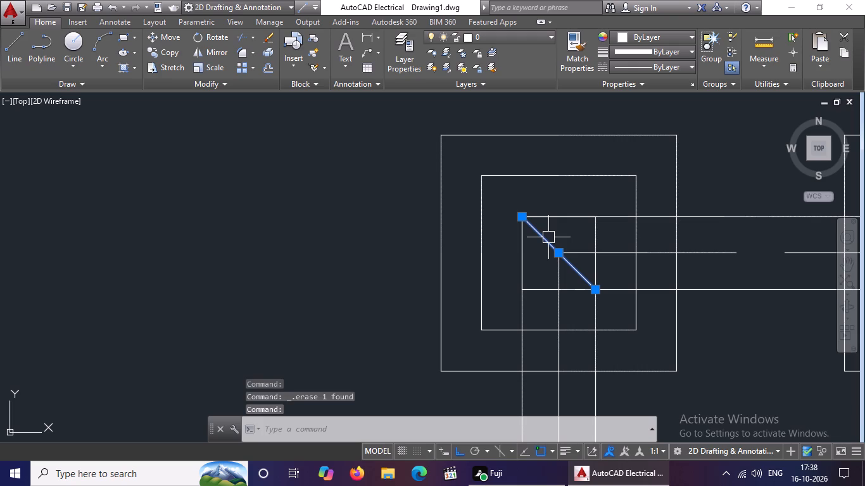
key("Delete")
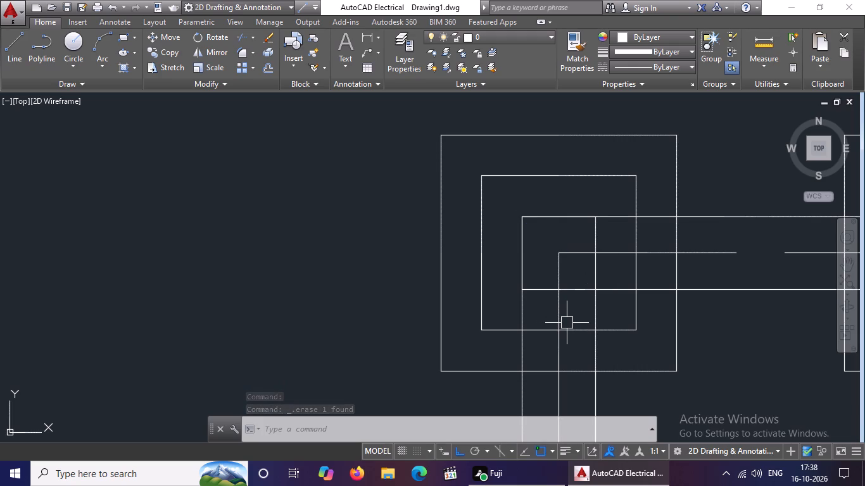
key("Escape")
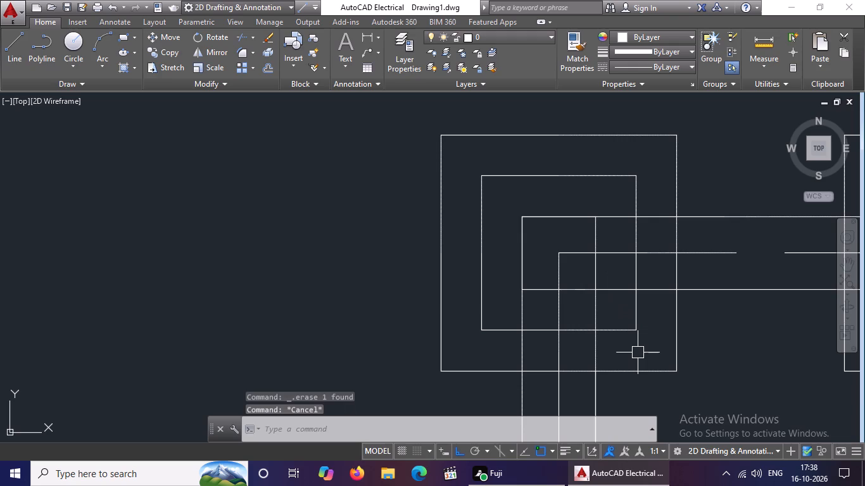
Trim that left column's bottom and right edges back to the centrelines, and the adjoining inner beam lines back to the inner square outline.
type("TR")
key("Return")
key("Return")
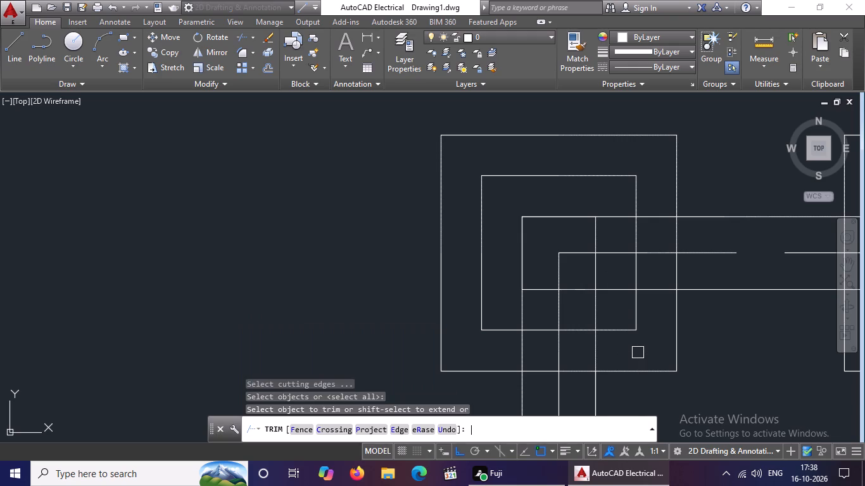
left_click(569, 286)
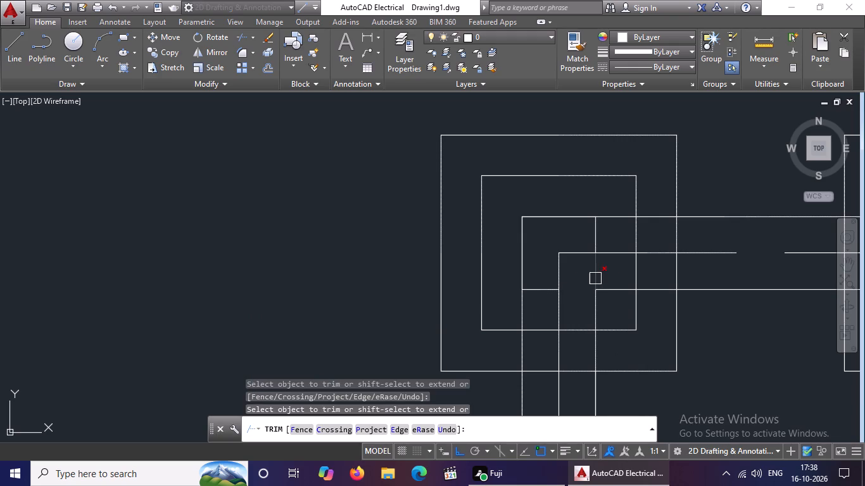
left_click(598, 278)
left_click(617, 291)
left_click(593, 316)
Trim the upper halves of the diagonals and the horizontal centreline inside the same row's middle column.
scroll(614, 308, "down", 2)
scroll(676, 308, "down", 2)
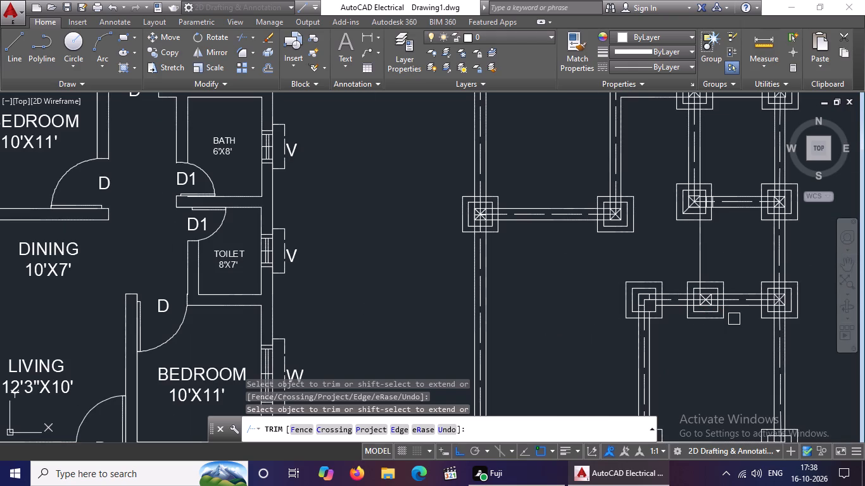
scroll(713, 297, "up", 5)
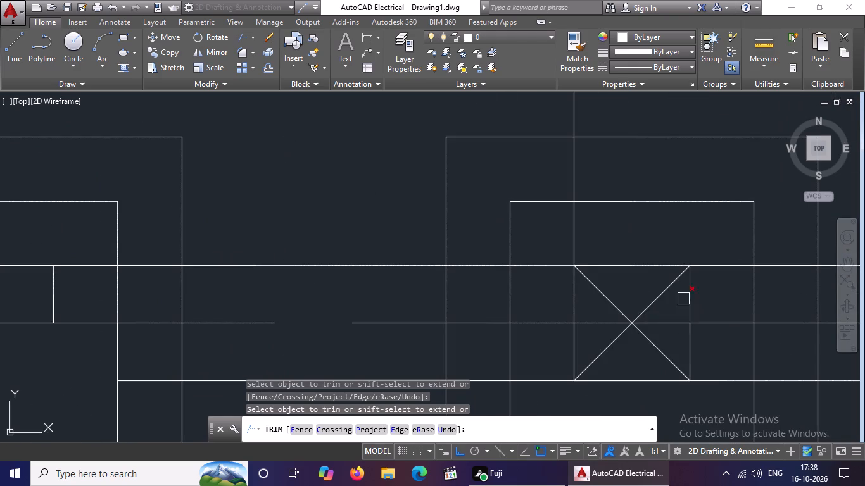
left_click(625, 308)
left_click(644, 309)
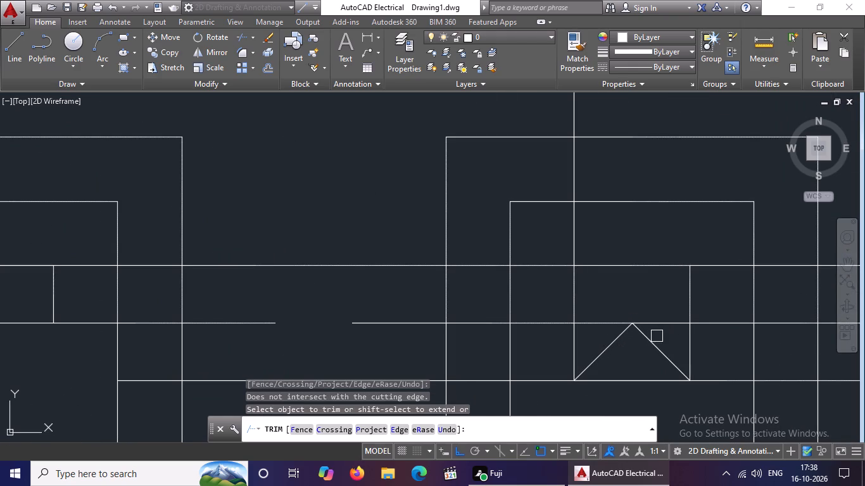
left_click(661, 324)
left_click(609, 320)
key("Escape")
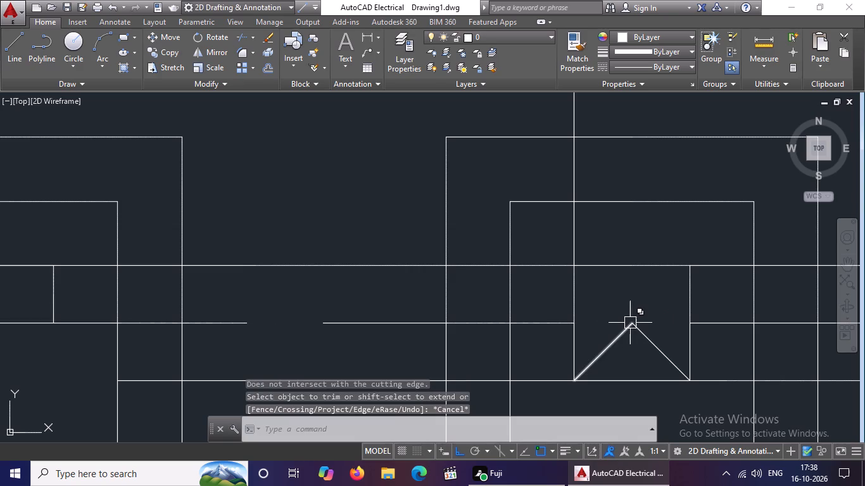
Erase the two remaining diagonal halves inside that middle column.
left_click(657, 347)
key("Delete")
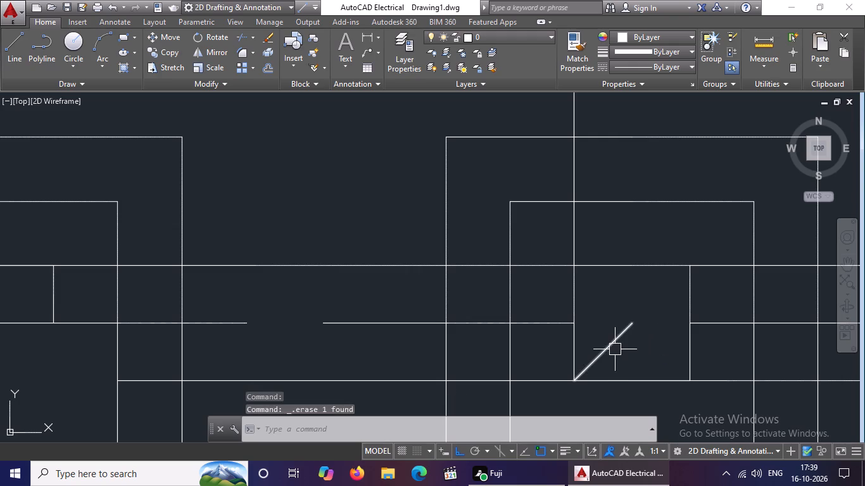
left_click(615, 347)
key("Delete")
Erase both diagonal lines inside the right column of the row directly above the bottom row.
scroll(632, 345, "down", 3)
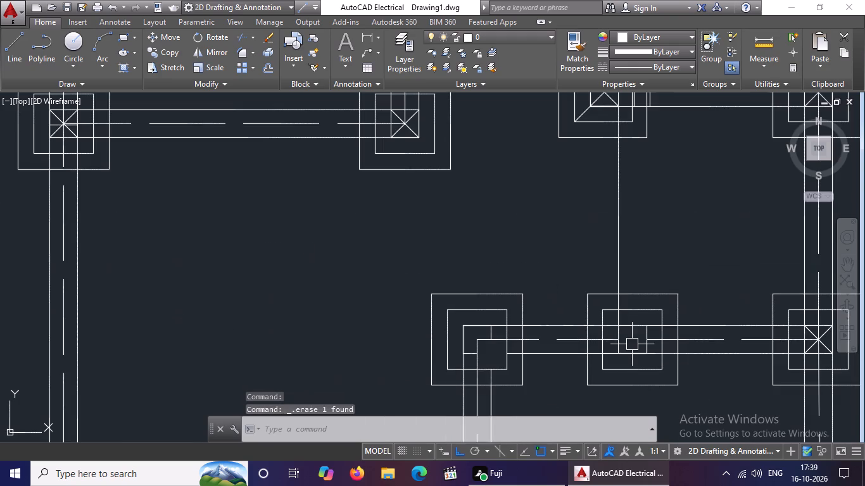
middle_click_drag(698, 341, 475, 349)
scroll(612, 355, "up", 3)
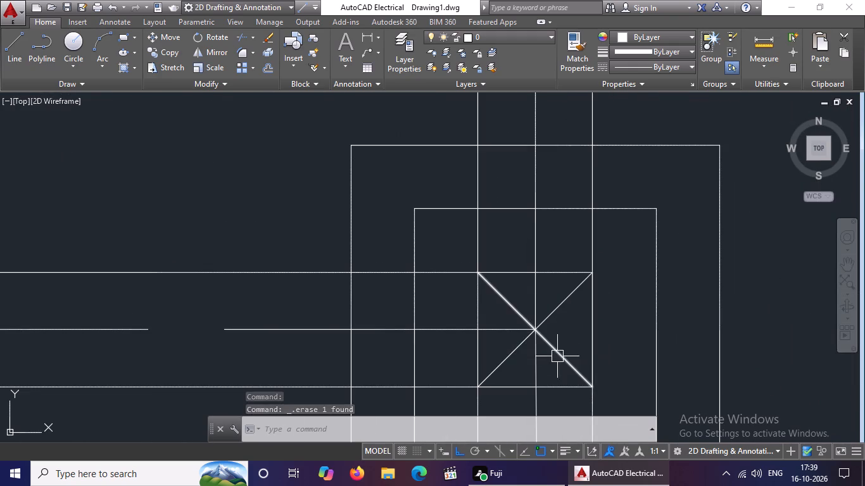
left_click(564, 353)
key("Delete")
left_click(548, 319)
key("Delete")
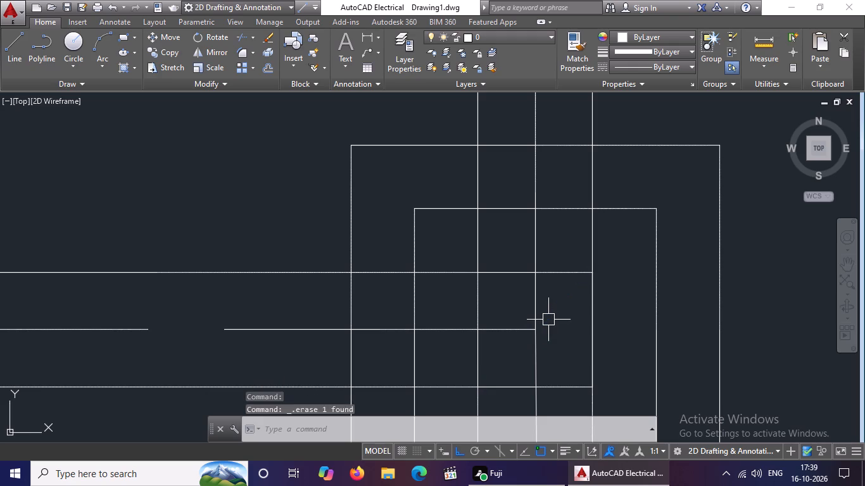
Trim the vertical and horizontal centrelines out of the right column in the row directly above the bottom row.
type("TR")
key("space")
key("space")
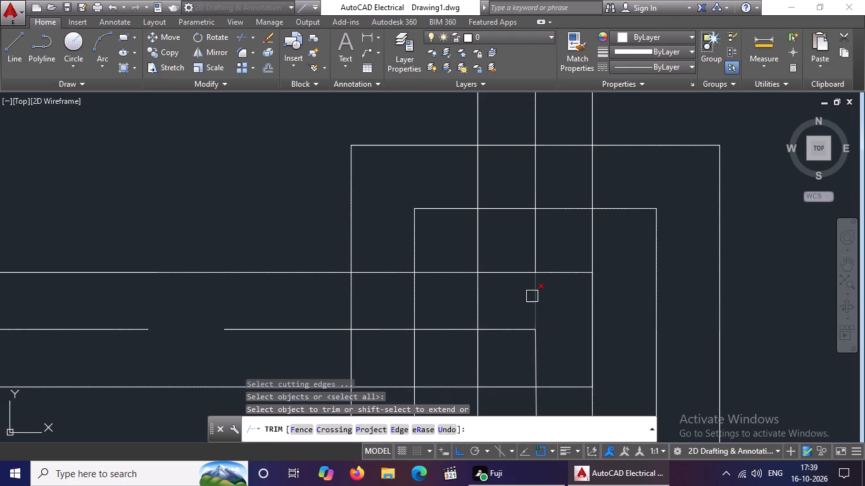
left_click_drag(533, 304, 532, 309)
left_click(506, 335)
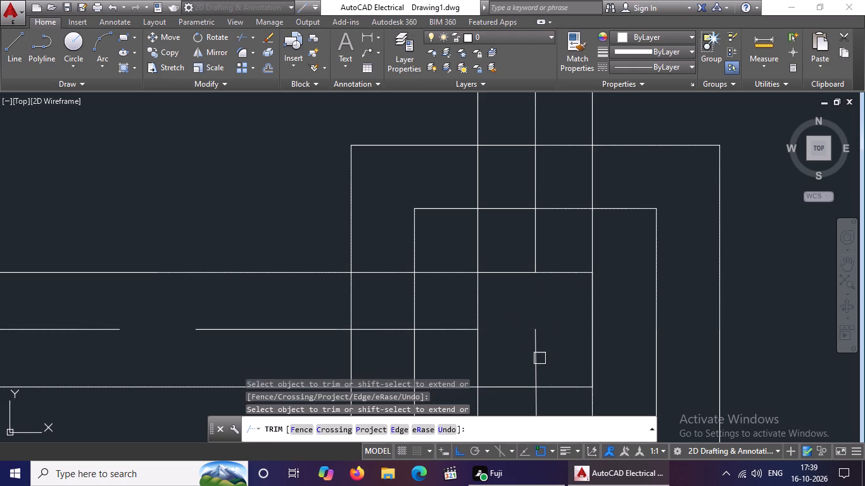
left_click(532, 361)
scroll(545, 351, "down", 4)
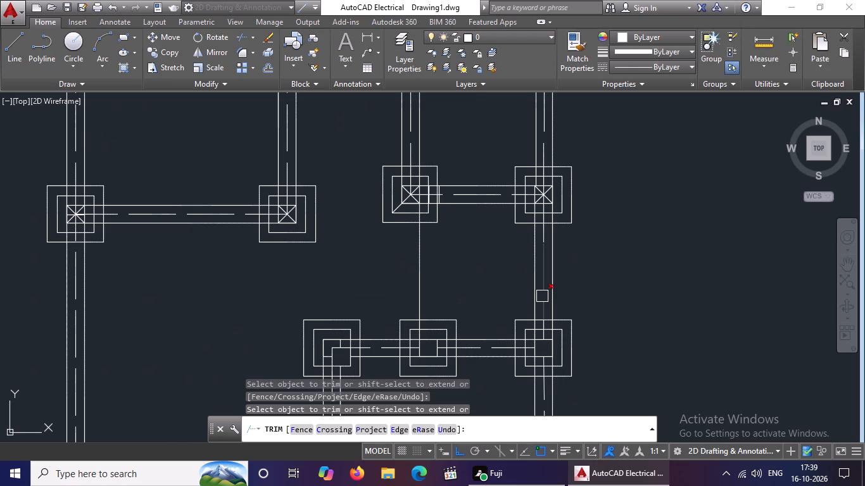
key("Escape")
Erase both diagonal lines inside the rightmost column of the next row up.
scroll(541, 198, "up", 3)
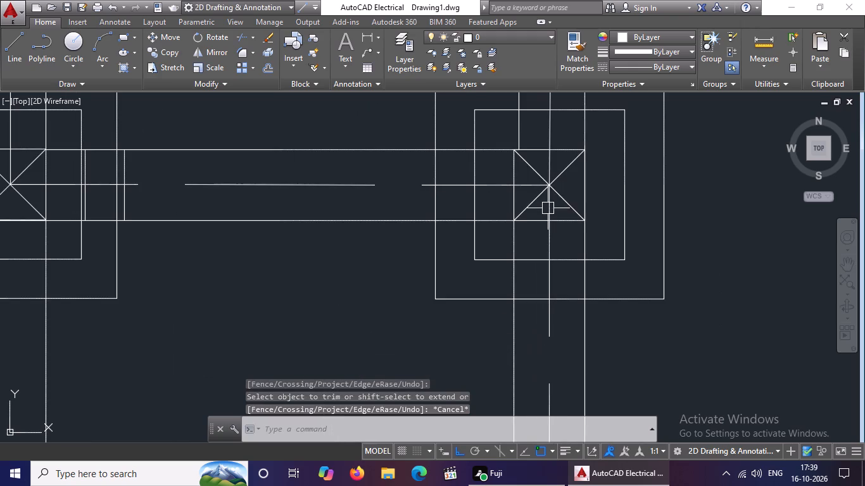
left_click(571, 199)
key("Delete")
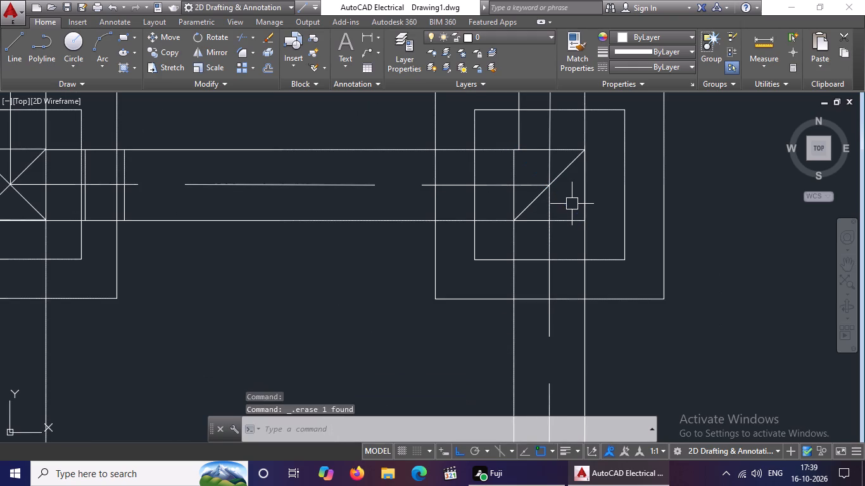
left_click(540, 193)
key("Delete")
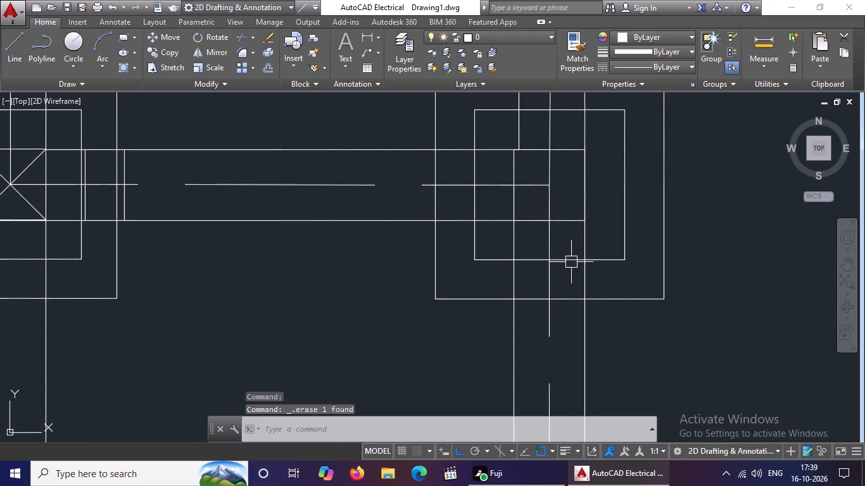
key("Escape")
Trim the horizontal and vertical centrelines out of that rightmost column.
key("t")
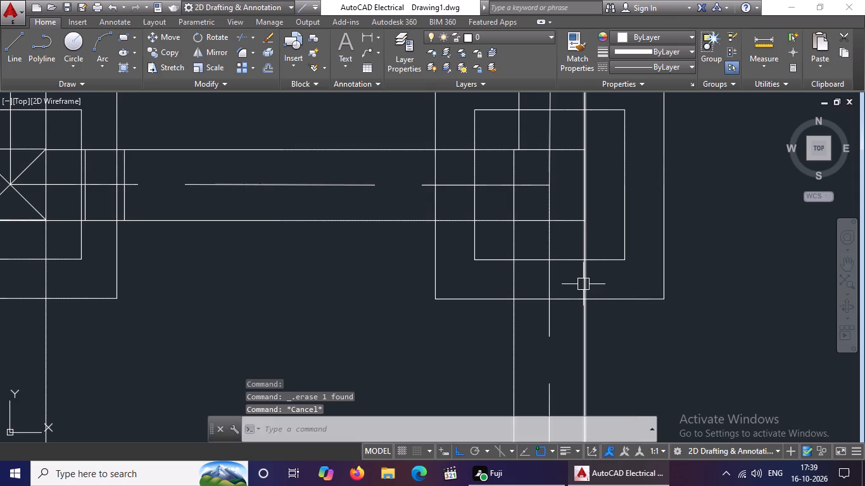
type("R")
key("space")
key("space")
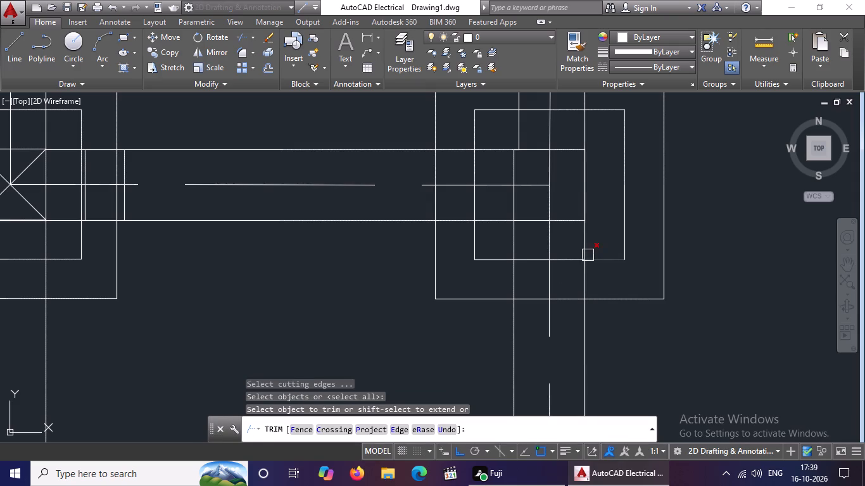
left_click(539, 188)
left_click(546, 169)
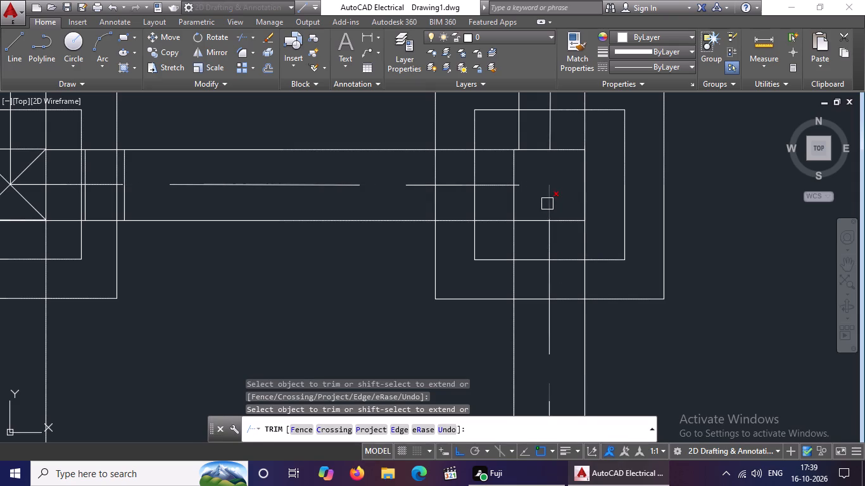
left_click(547, 204)
left_click(523, 184)
Trim the vertical and horizontal centrelines out of the column at the left end of the same beam.
scroll(574, 194, "down", 4)
scroll(488, 197, "up", 1)
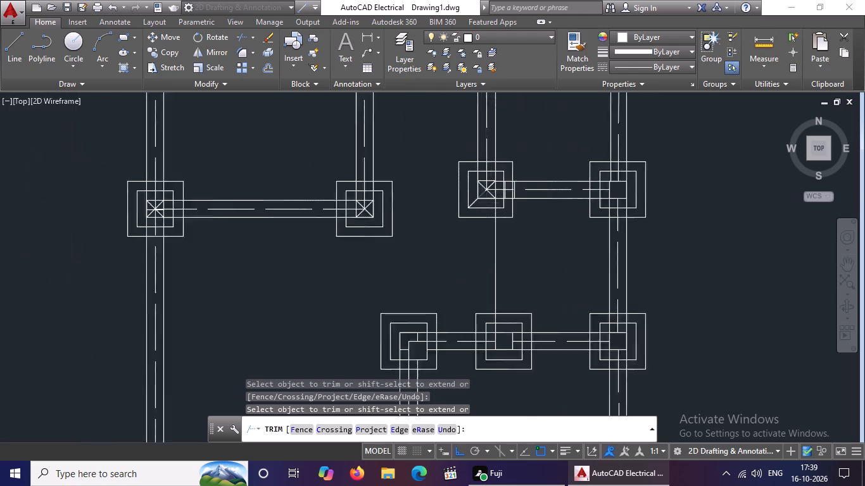
scroll(488, 197, "up", 1)
scroll(521, 212, "down", 1)
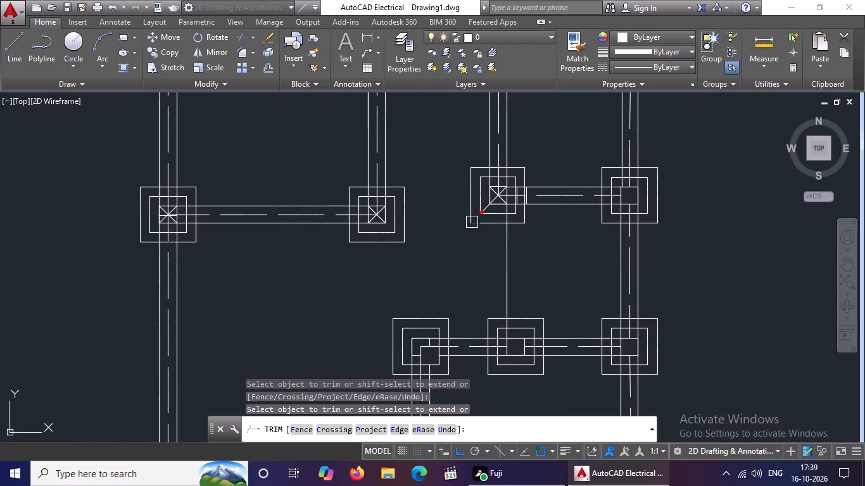
scroll(477, 153, "up", 3)
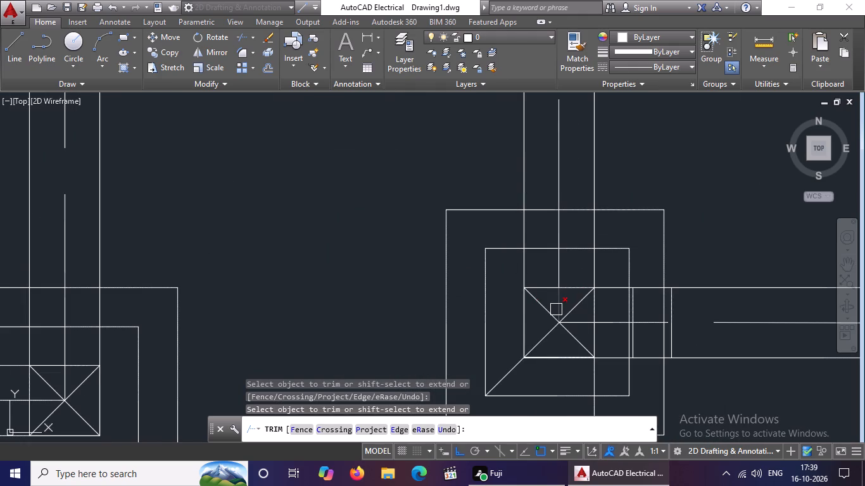
left_click(556, 309)
left_click(578, 327)
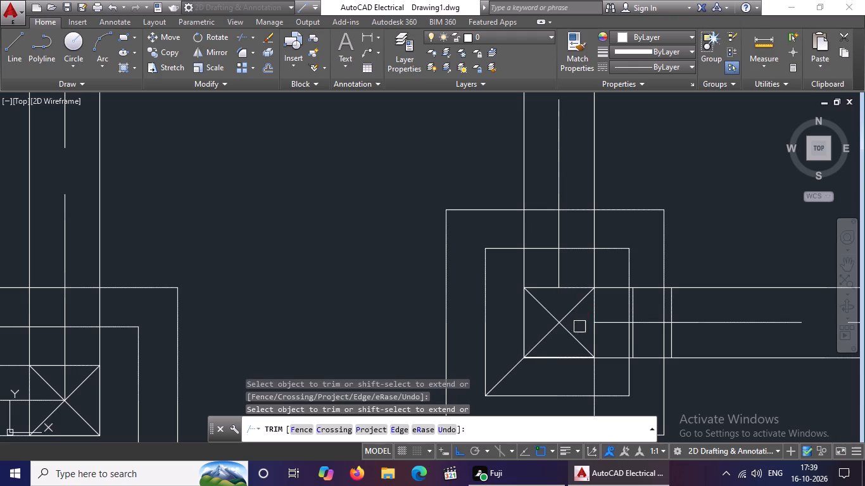
key("Escape")
Erase both diagonals in that column, including the one extending to the inner square outline's lower-left corner.
left_click(578, 337)
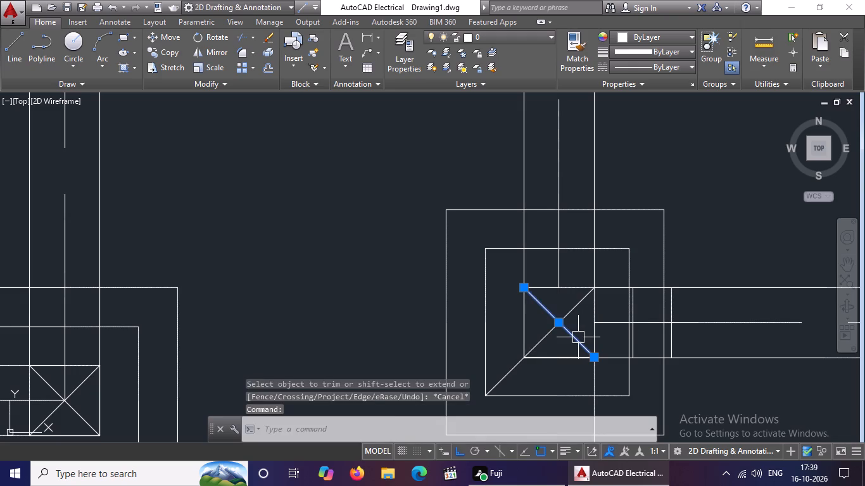
key("Delete")
left_click(557, 323)
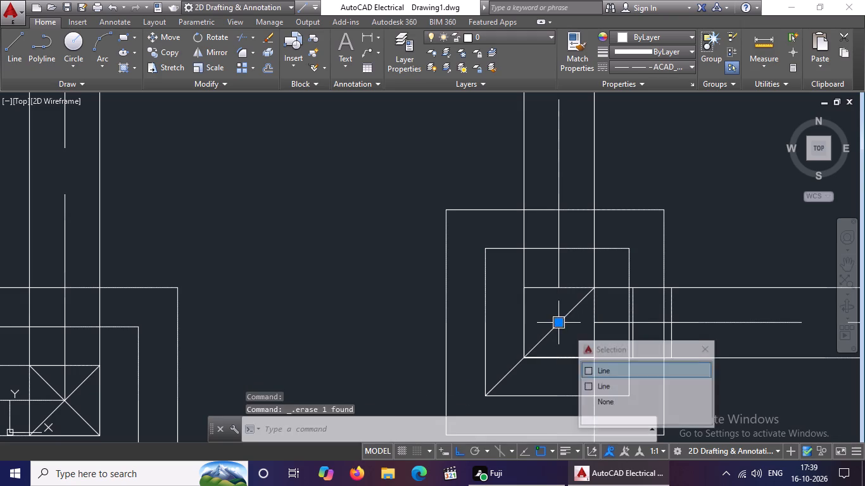
left_click(566, 323)
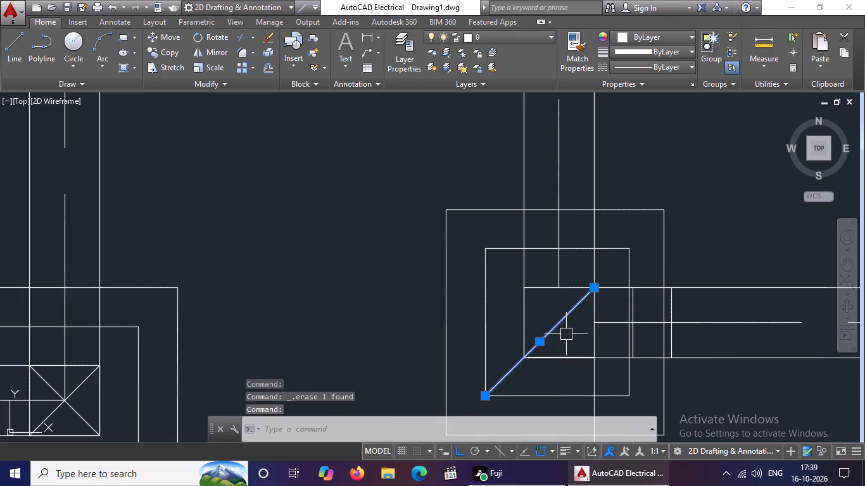
key("Escape")
left_click(552, 327)
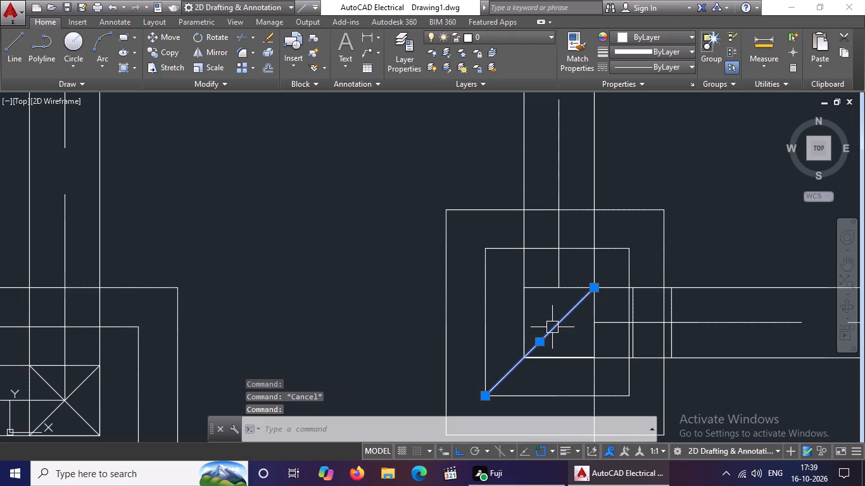
key("Delete")
Erase both diagonal lines inside the second column from the left in that row.
scroll(553, 327, "down", 3)
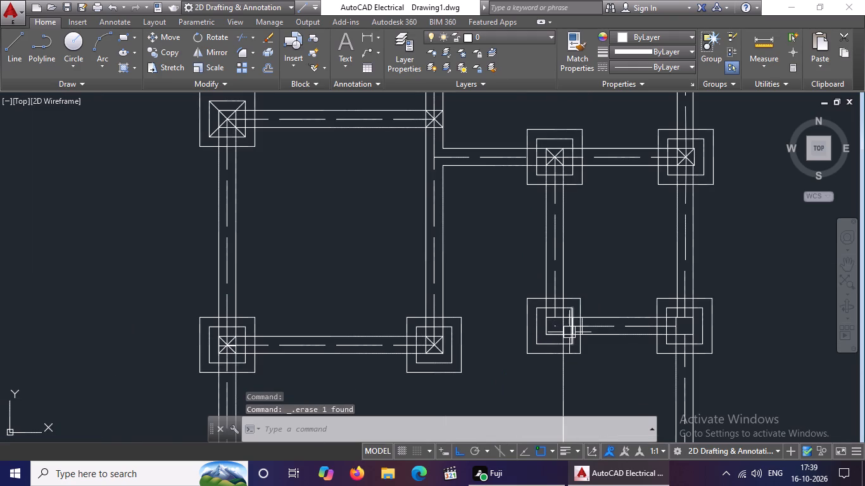
scroll(441, 349, "up", 3)
left_click(429, 352)
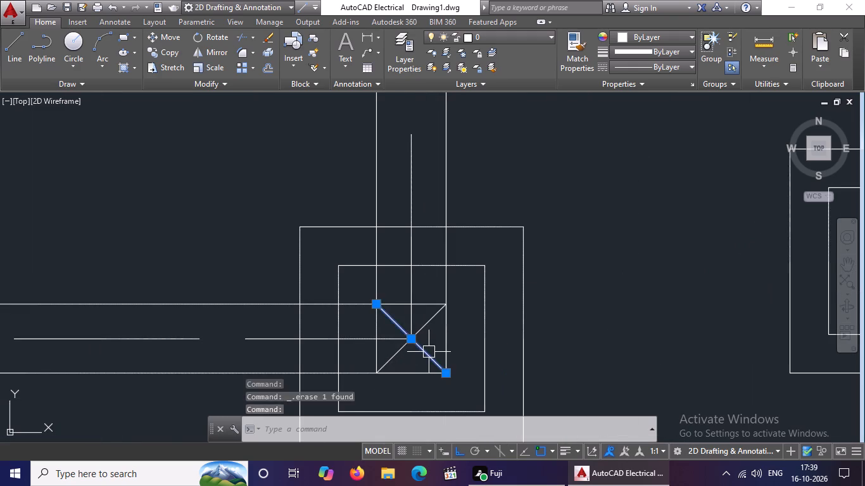
key("Delete")
left_click(423, 327)
key("Delete")
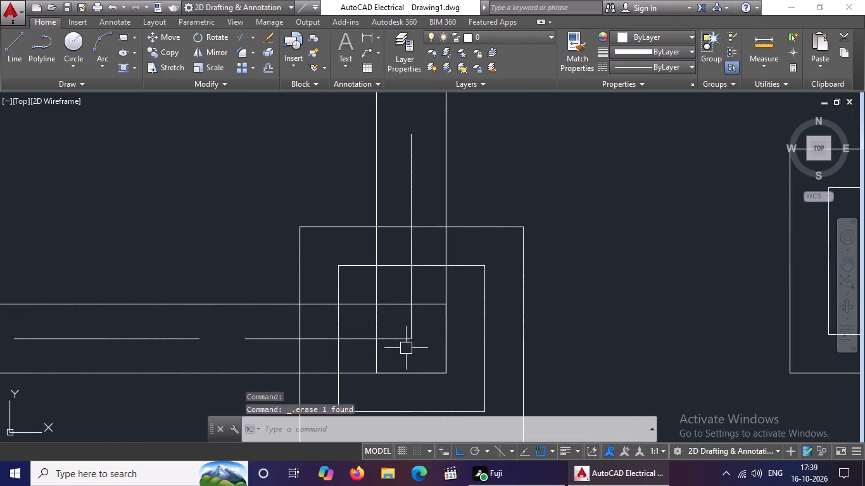
key("Escape")
Trim the centrelines out of that second column and erase the leftover stub of the vertical centreline.
type("TR")
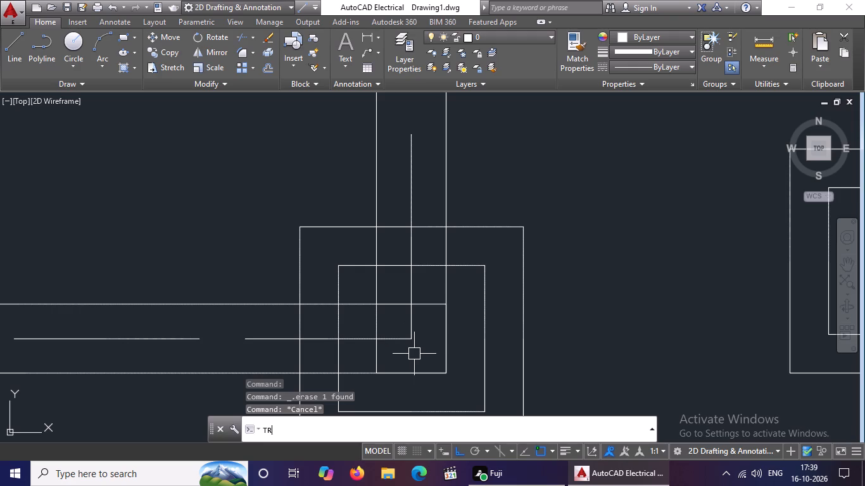
key("space")
key("space")
left_click(393, 339)
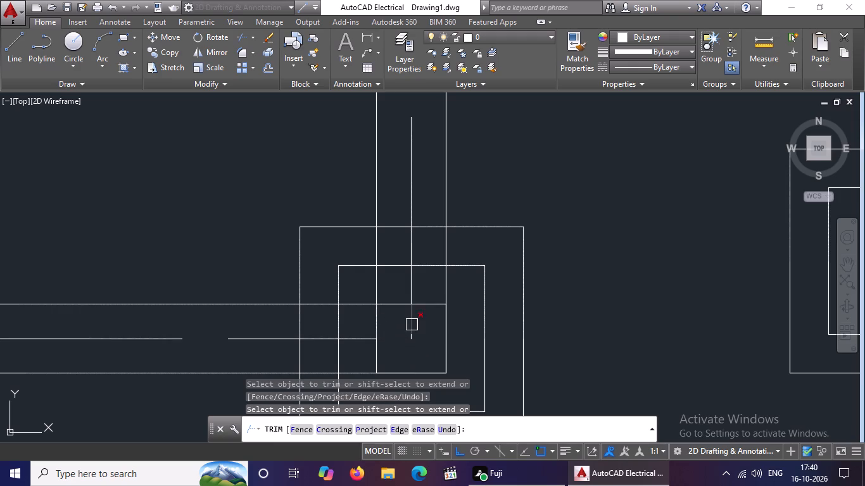
left_click_drag(412, 325, 414, 332)
key("grave")
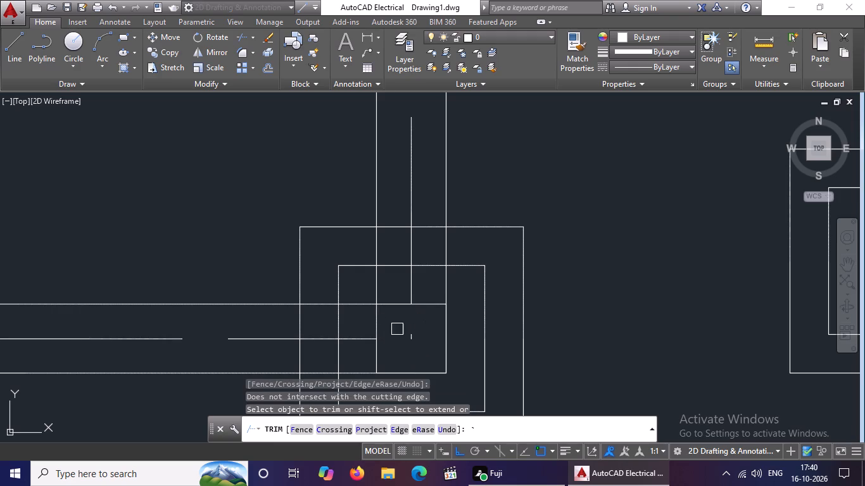
key("Escape")
left_click_drag(405, 327, 416, 336)
left_click(440, 352)
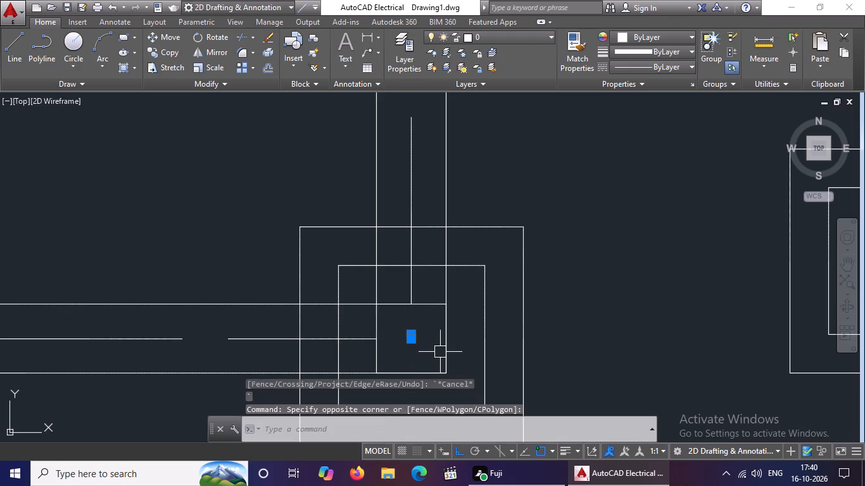
key("Delete")
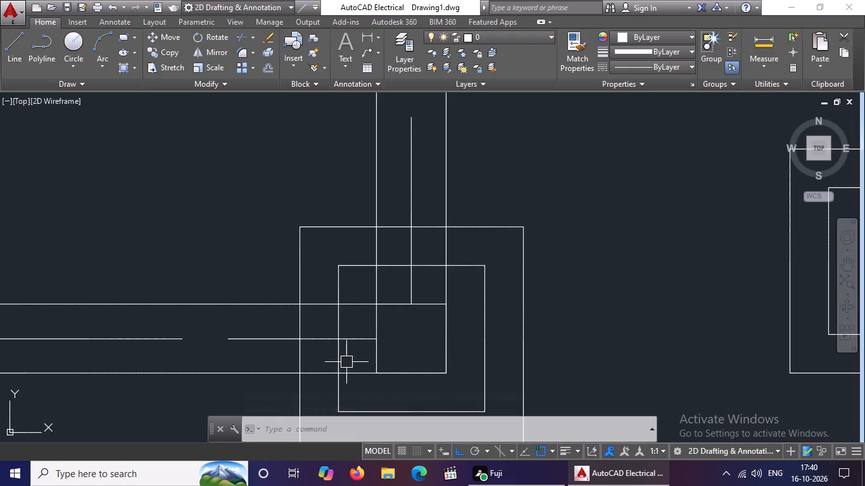
Erase both diagonal lines inside the leftmost column of the same row.
scroll(329, 363, "down", 2)
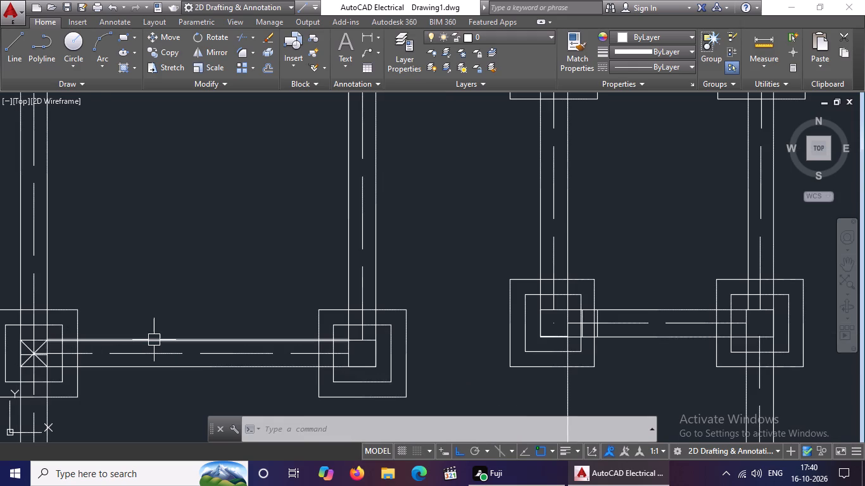
middle_click_drag(156, 339, 270, 283)
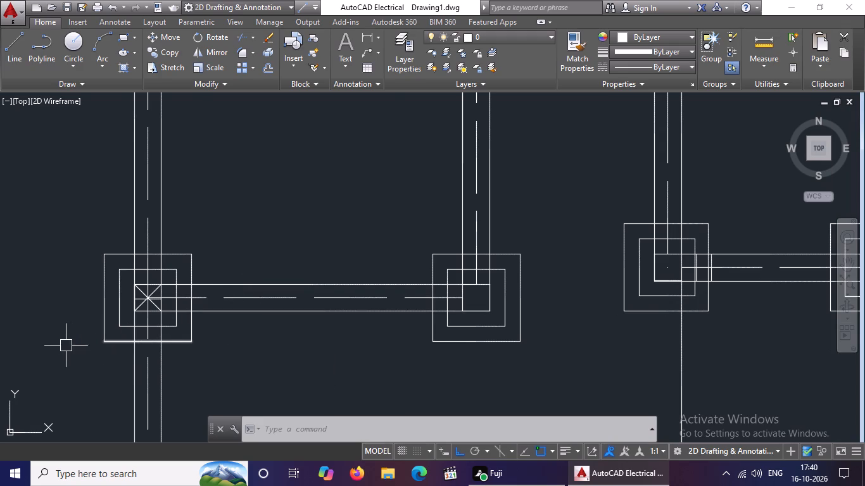
scroll(57, 337, "up", 1)
scroll(162, 297, "up", 2)
left_click(244, 265)
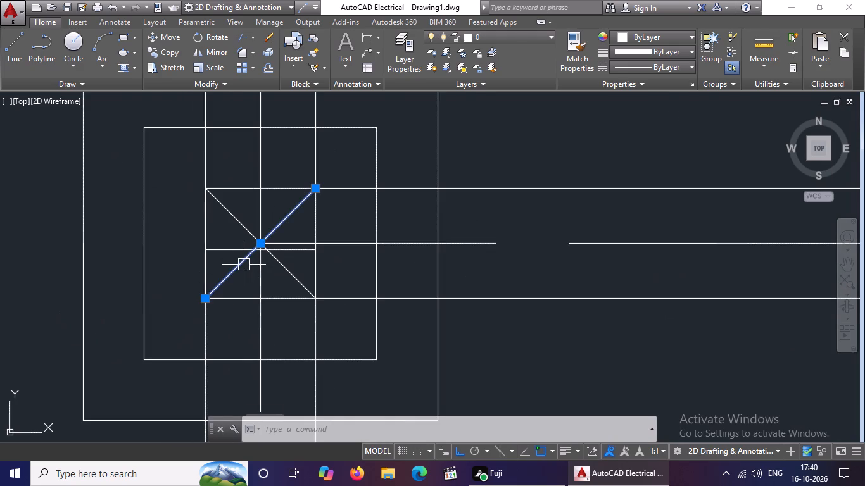
key("Delete")
left_click(284, 266)
key("Delete")
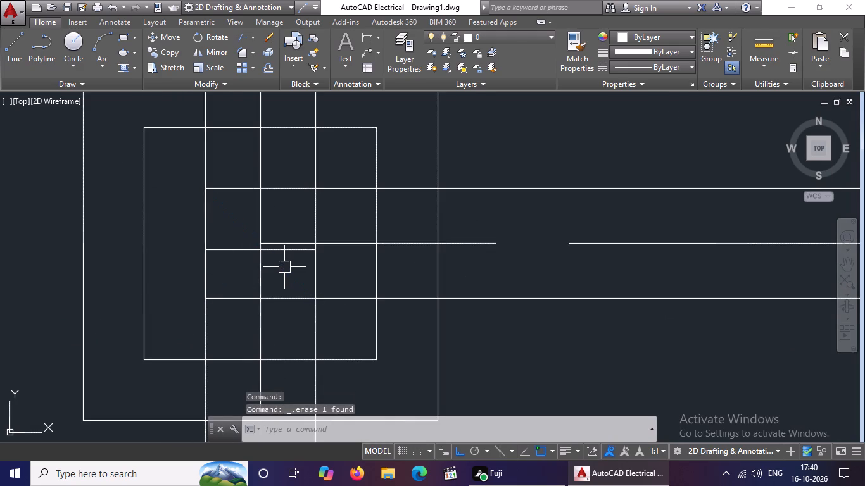
key("Escape")
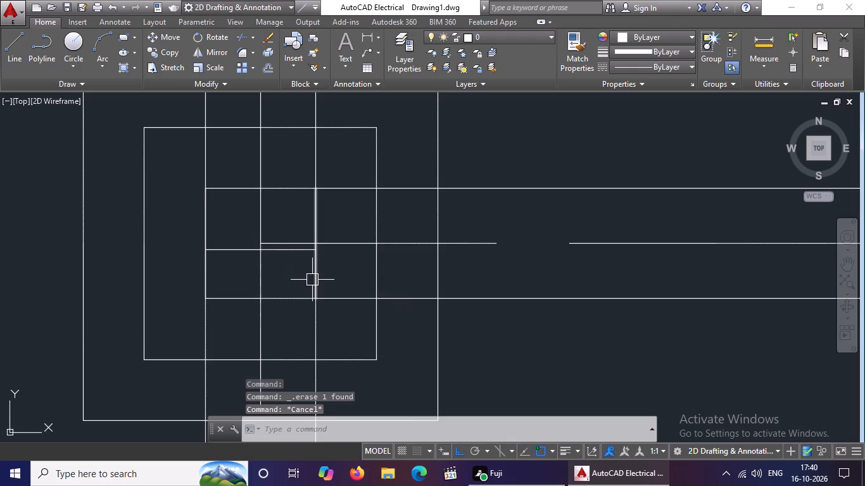
Trim the vertical and horizontal centrelines out of the leftmost column of that row, using all objects as cutting edges.
key("t")
type("R")
key("space")
key("space")
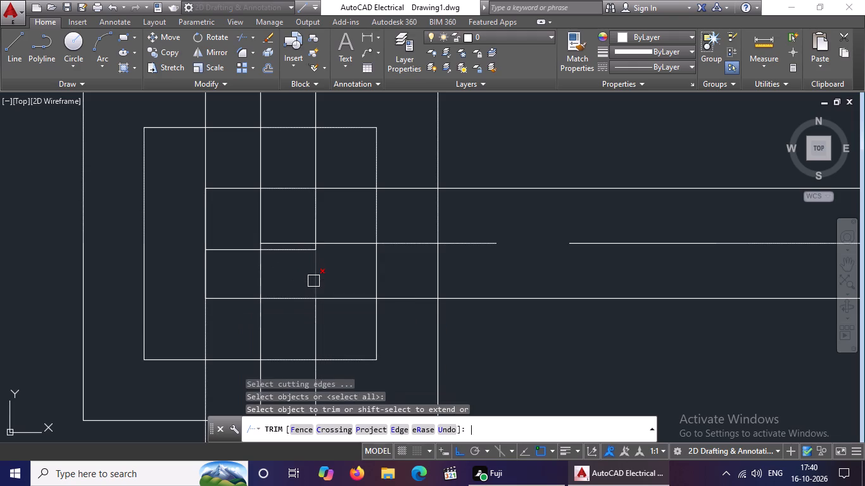
scroll(269, 264, "up", 1)
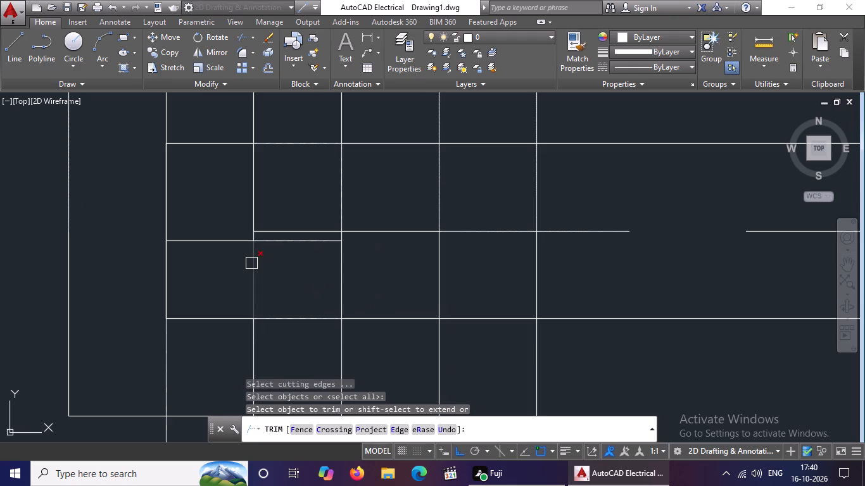
left_click(253, 262)
left_click(208, 244)
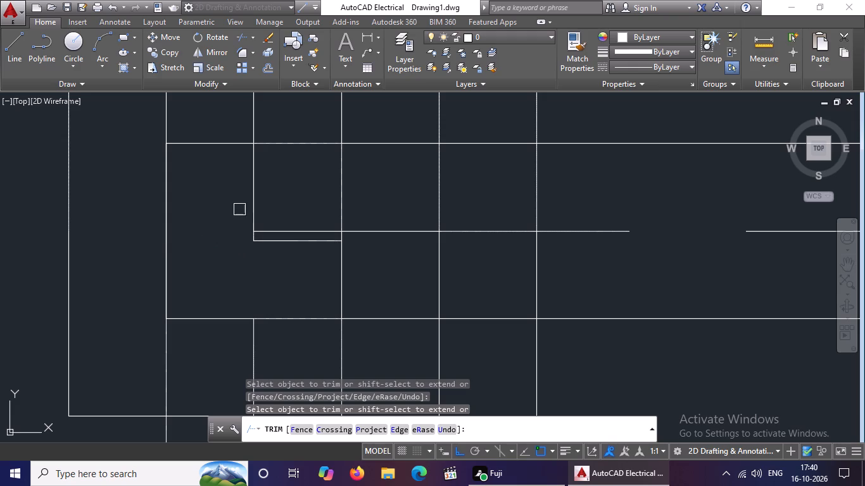
left_click(249, 197)
left_click(315, 234)
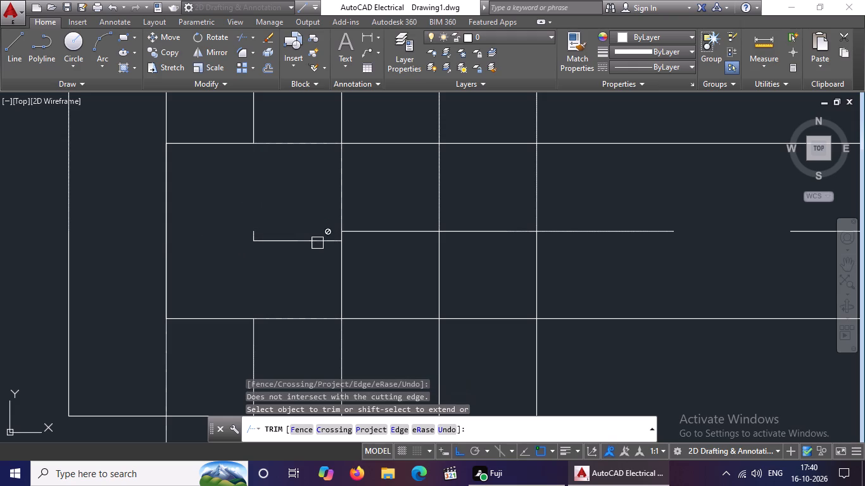
left_click(317, 243)
key("Escape")
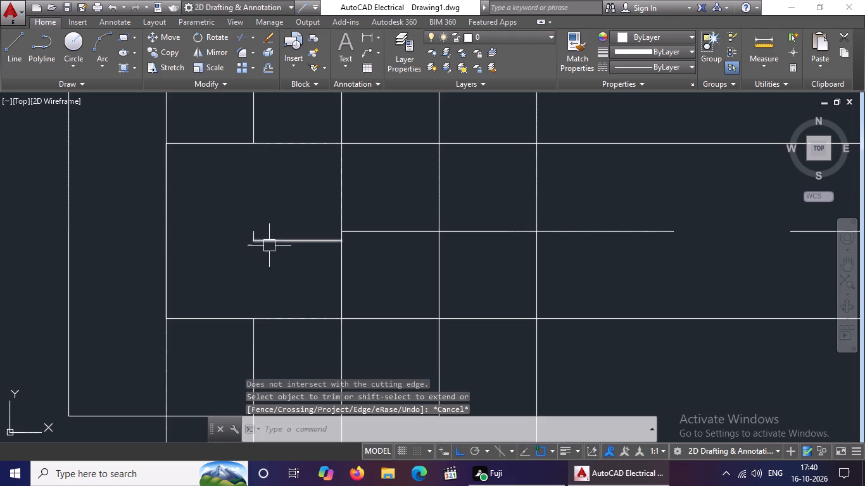
Erase the leftover horizontal line and the short vertical centreline stub inside the leftmost column.
left_click(273, 240)
key("Delete")
left_click(236, 219)
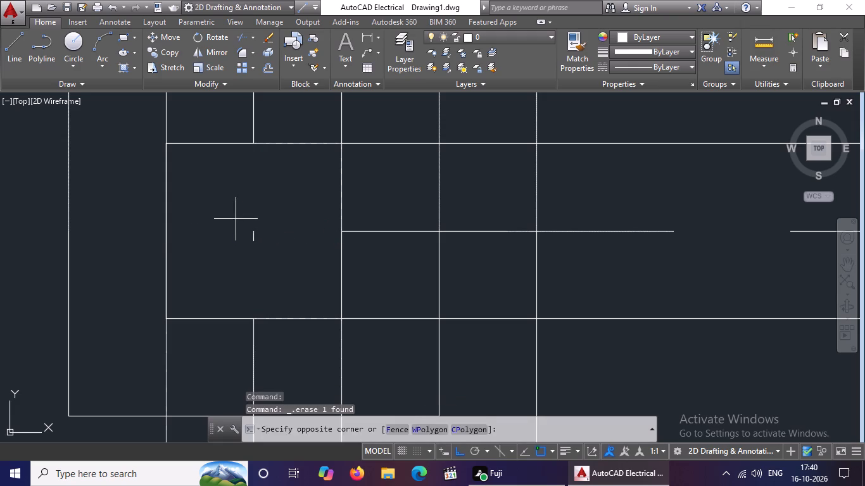
left_click(289, 256)
key("Delete")
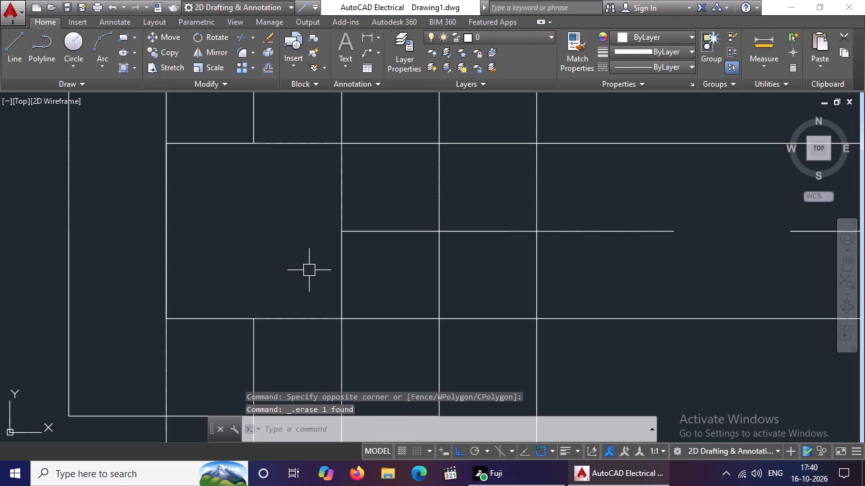
Erase the tiny leftover centreline fragment at the centre of the third column from the left.
scroll(310, 271, "down", 2)
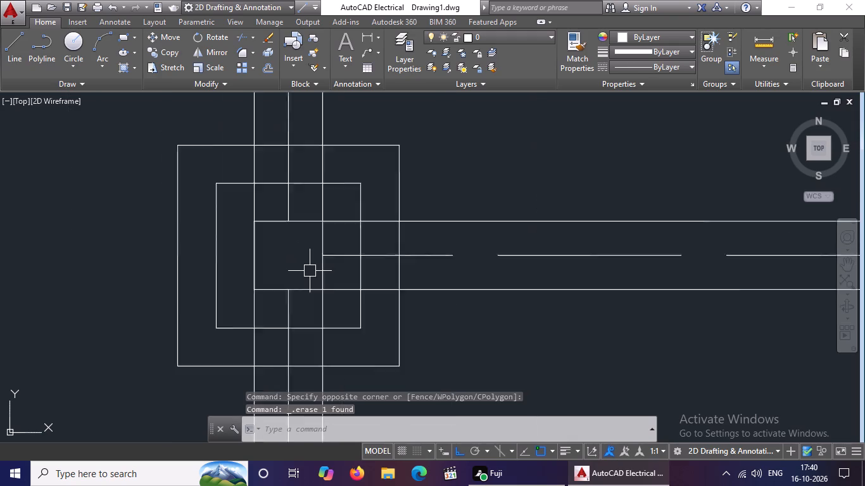
scroll(310, 271, "down", 3)
scroll(705, 257, "up", 1)
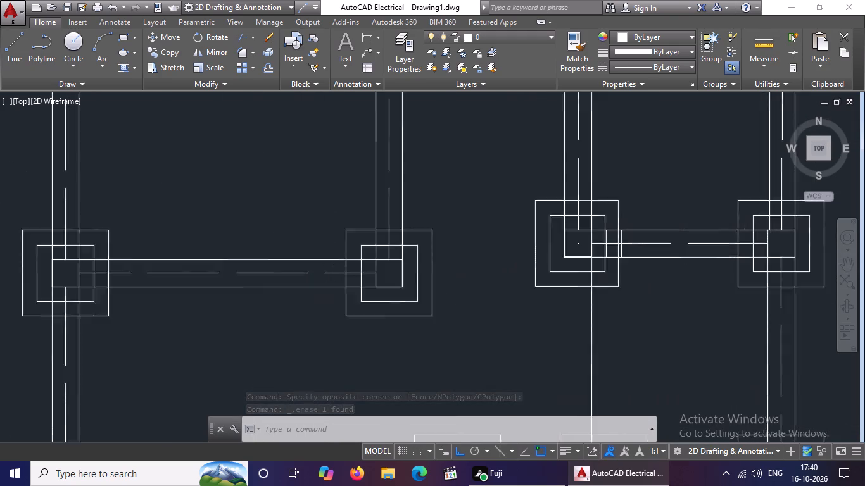
scroll(705, 257, "up", 3)
left_click(182, 208)
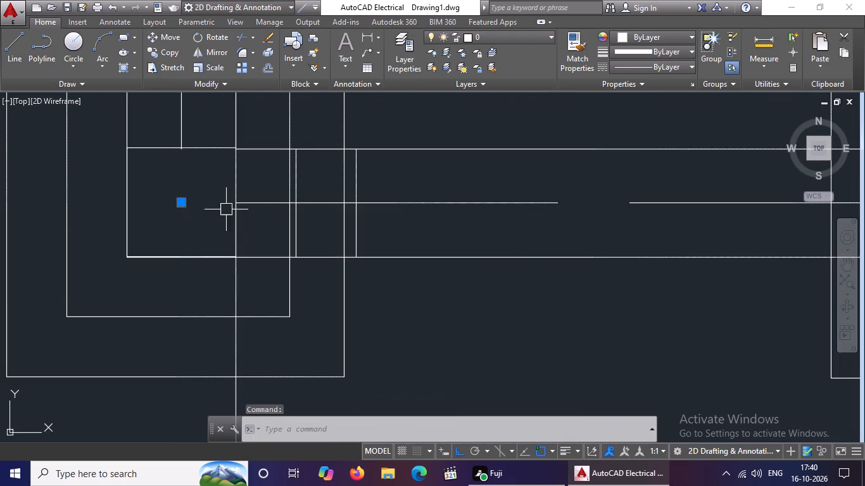
key("Delete")
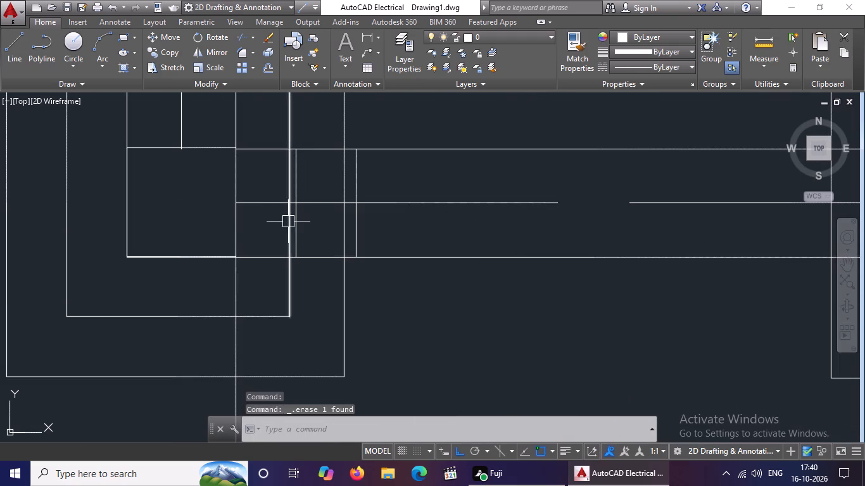
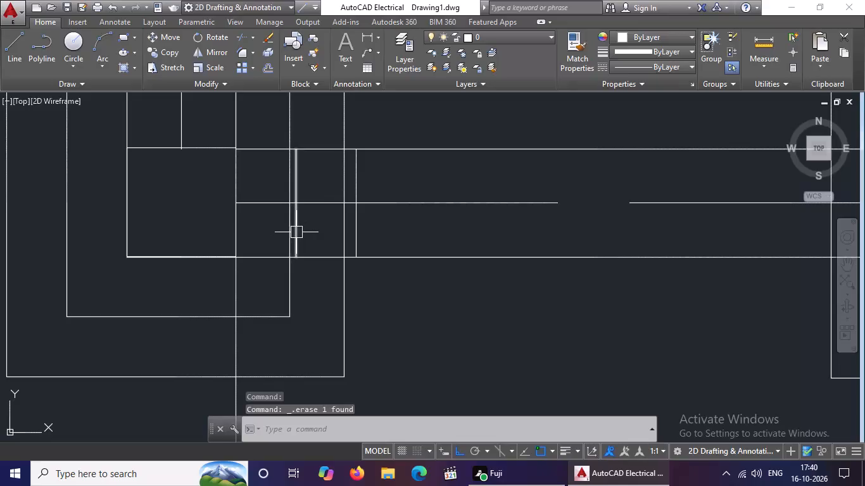
Erase the two short vertical lines crossing the beam just east of the third column from the left.
left_click(296, 232)
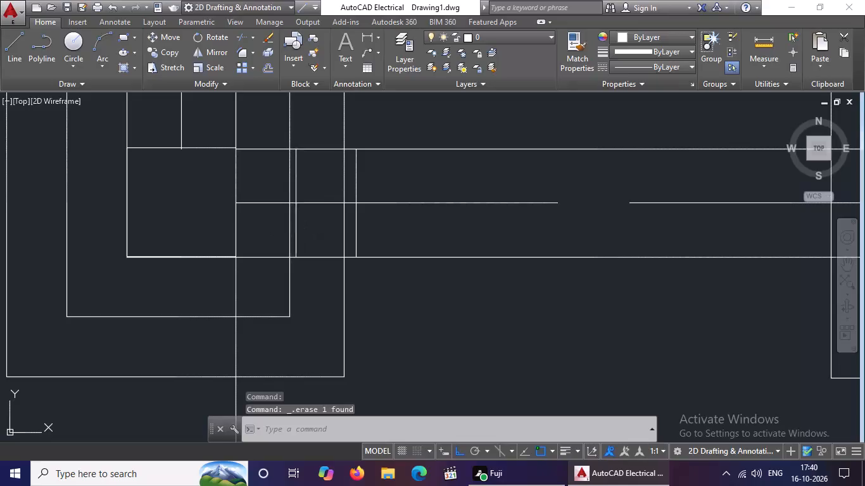
key("Delete")
left_click(357, 235)
key("Delete")
Trim the centrelines and the diagonals out of the inner square of the westernmost column in the row above, using all objects as cutting edges.
scroll(390, 244, "down", 4)
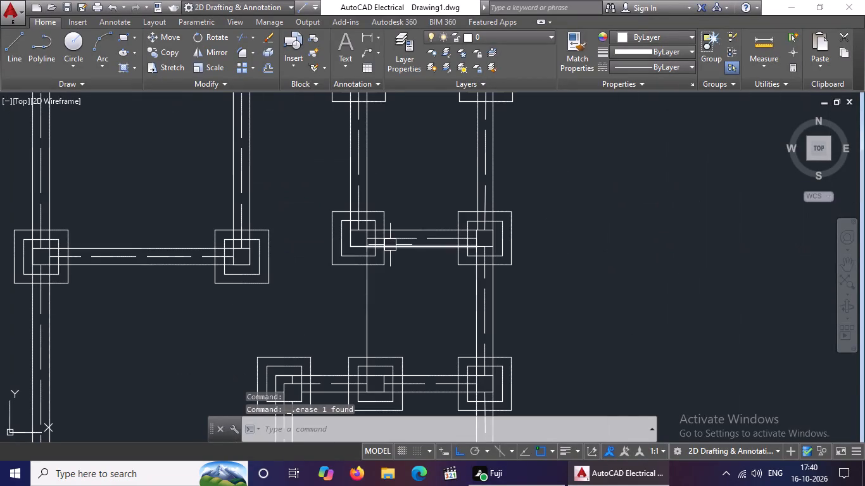
middle_click_drag(429, 226, 441, 296)
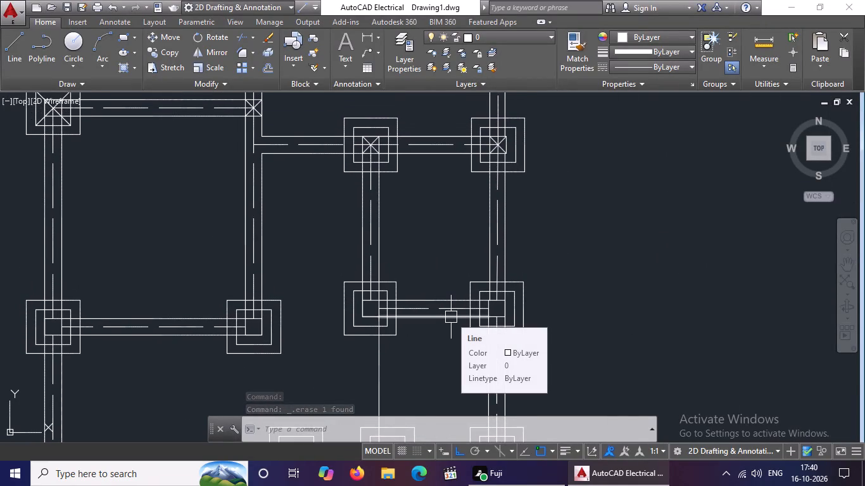
scroll(451, 316, "down", 1)
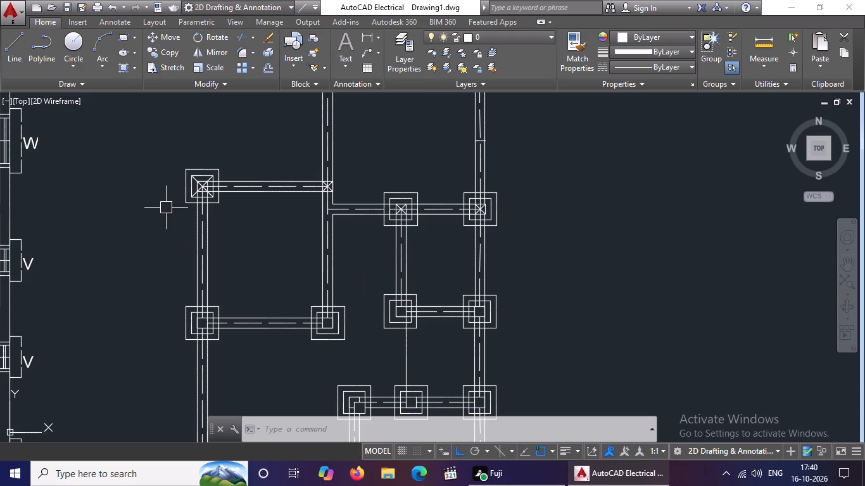
scroll(193, 178, "up", 3)
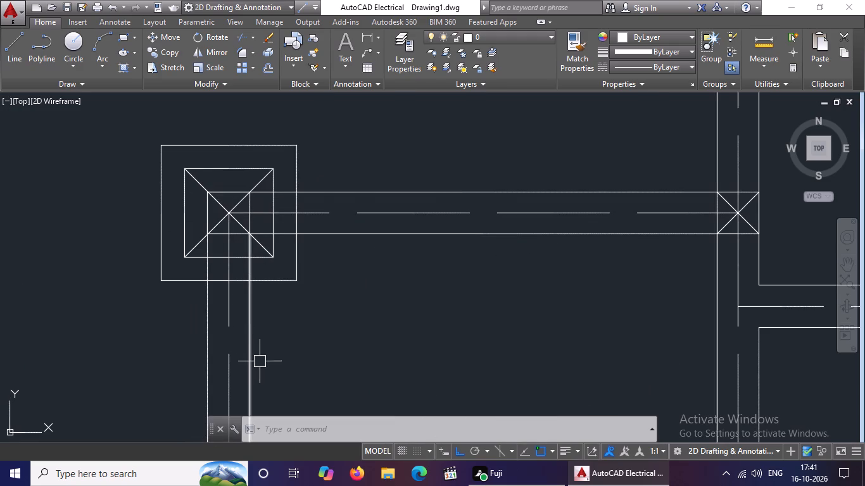
key("Escape")
type("TR")
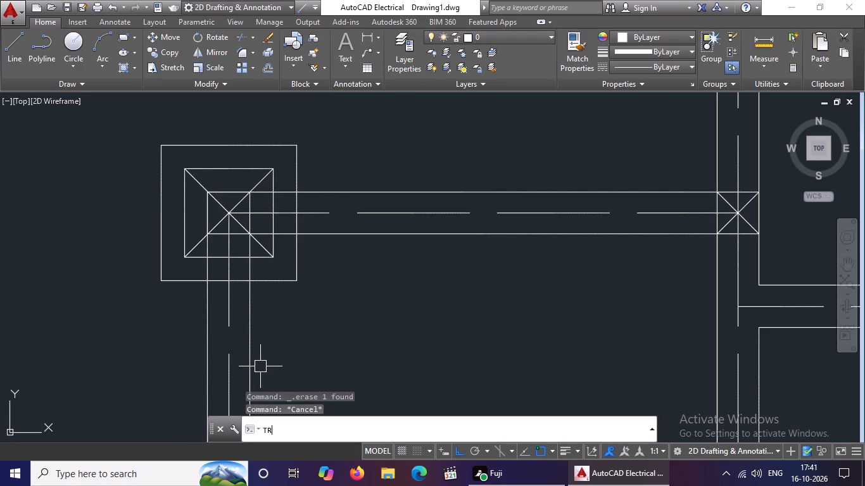
key("space")
key("space")
scroll(221, 225, "up", 1)
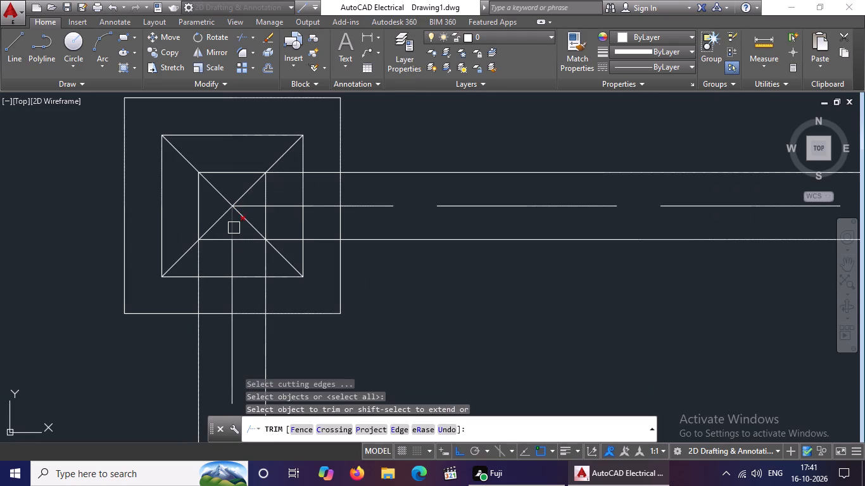
left_click(234, 228)
left_click(256, 206)
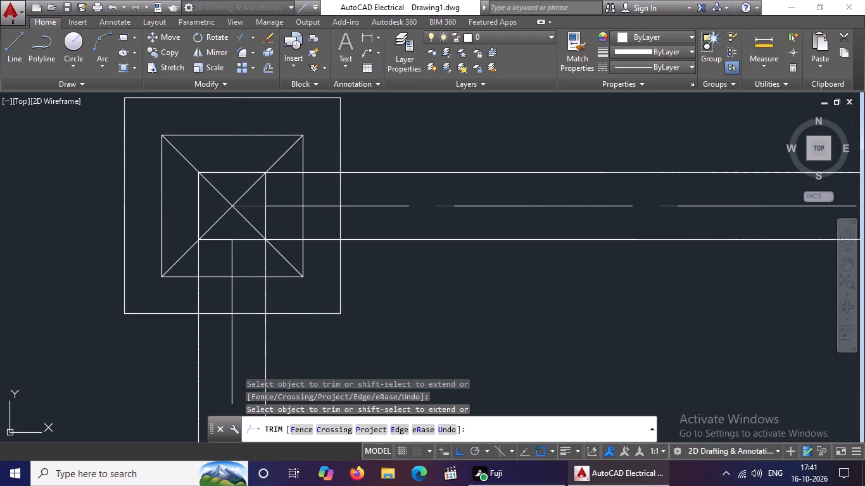
left_click(248, 190)
left_click(223, 194)
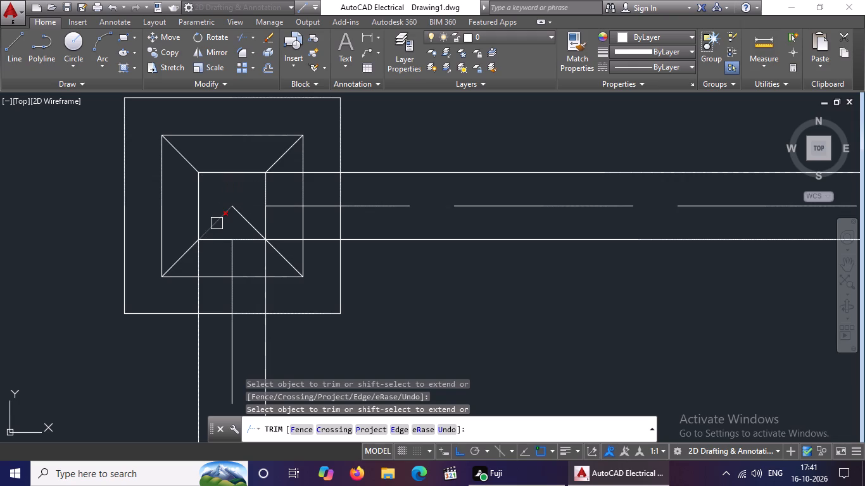
left_click(217, 224)
left_click(241, 216)
Trim the vertical and horizontal centrelines and the two lower diagonal halves out of the unoutlined column at the beam's east end.
scroll(253, 218, "down", 4)
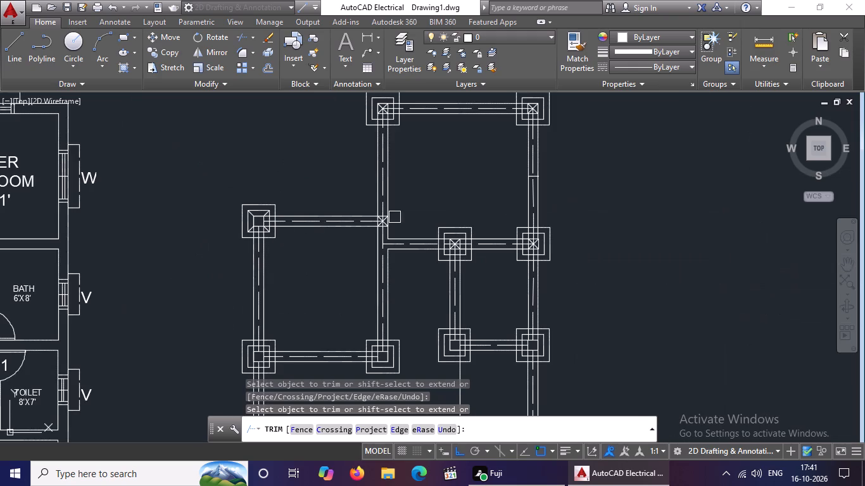
scroll(383, 220, "up", 4)
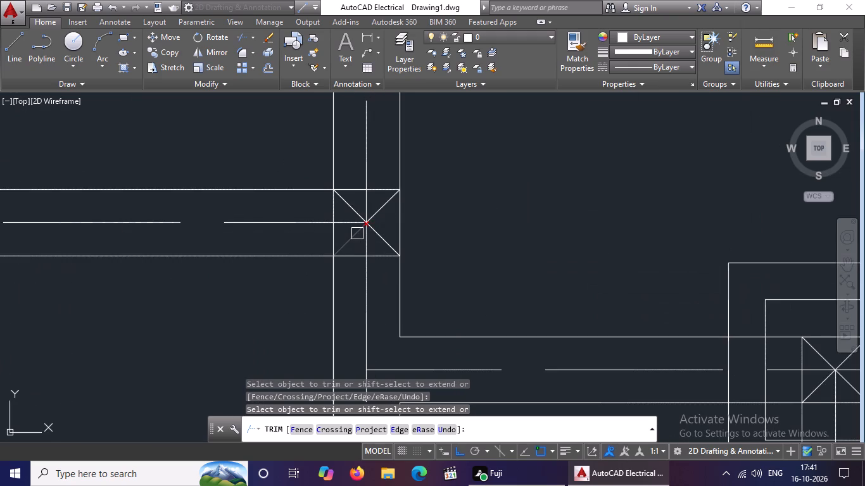
left_click(354, 235)
left_click(361, 239)
left_click(374, 233)
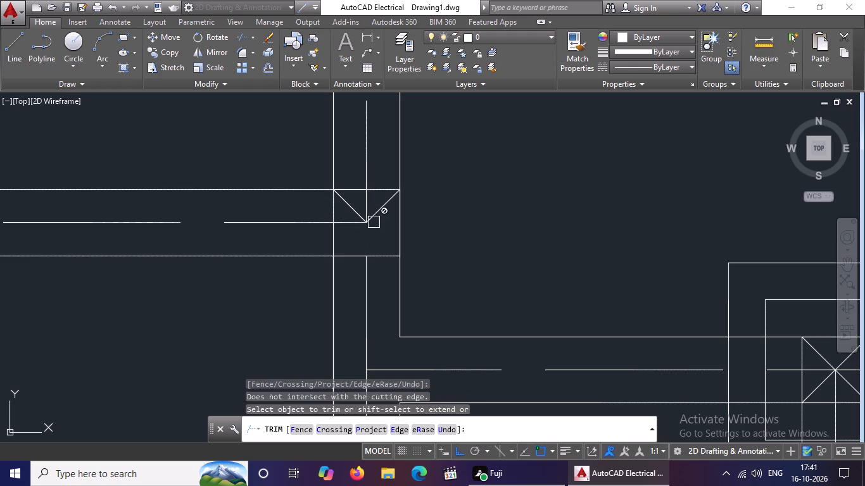
left_click(375, 212)
left_click(358, 206)
left_click(366, 204)
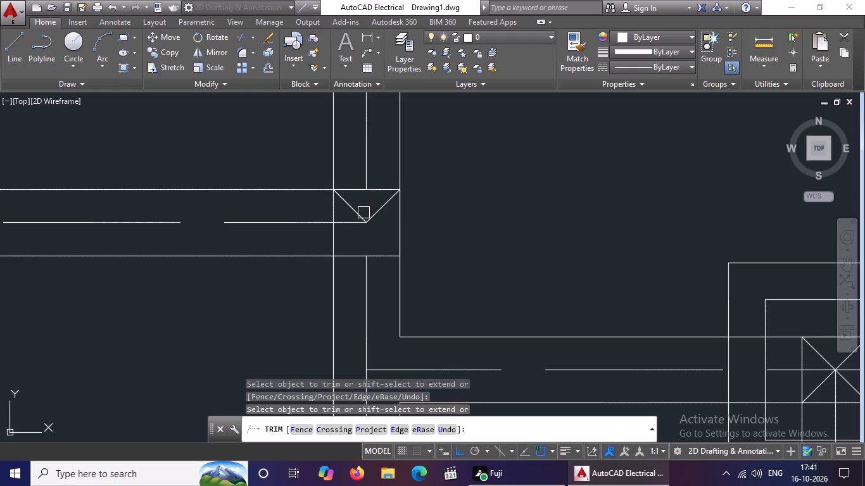
left_click(357, 220)
key("Escape")
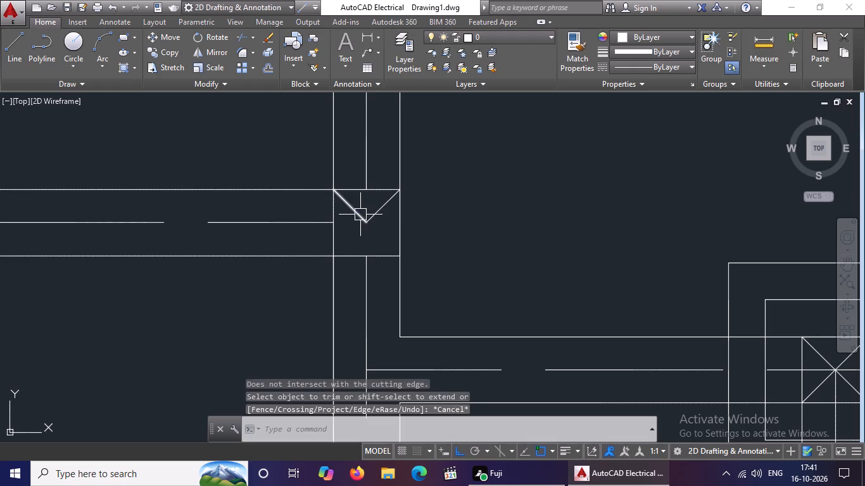
Erase the two remaining upper diagonal halves inside that unoutlined column.
left_click(360, 215)
key("Delete")
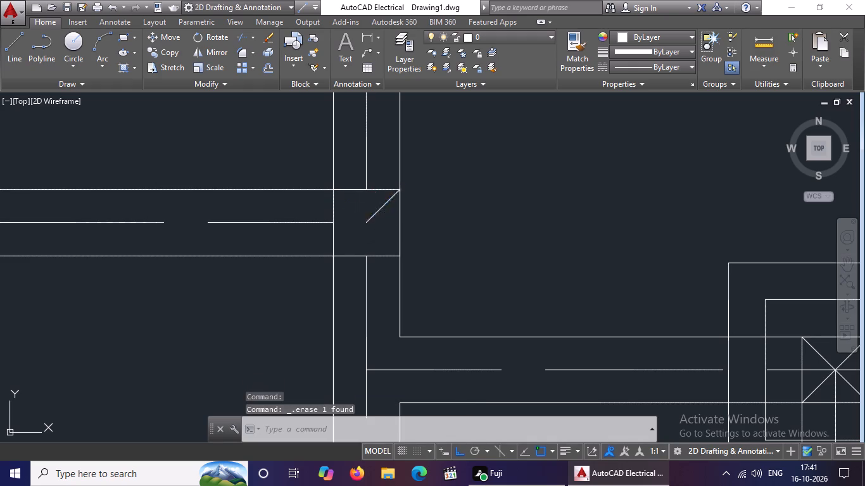
left_click(375, 214)
key("Delete")
Erase both diagonal lines inside the outlined column to the southeast, where the short beam branches downward.
scroll(426, 226, "down", 4)
middle_click_drag(457, 230, 457, 258)
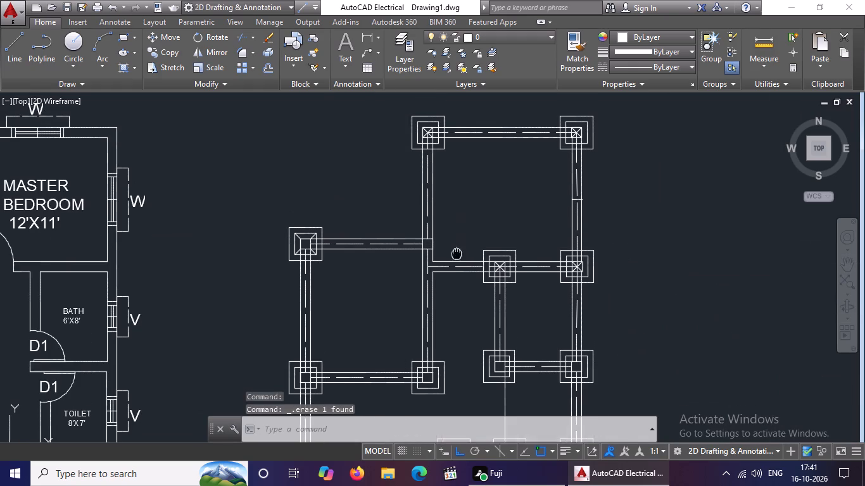
middle_click_drag(457, 258, 457, 278)
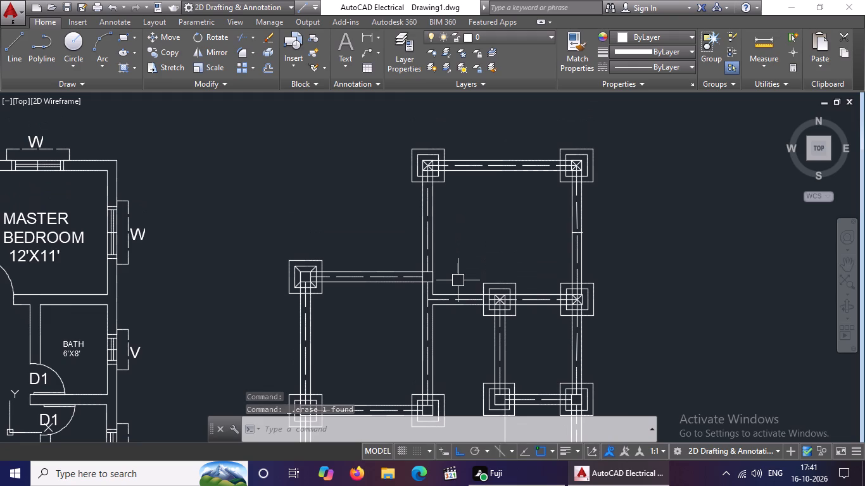
scroll(458, 280, "down", 1)
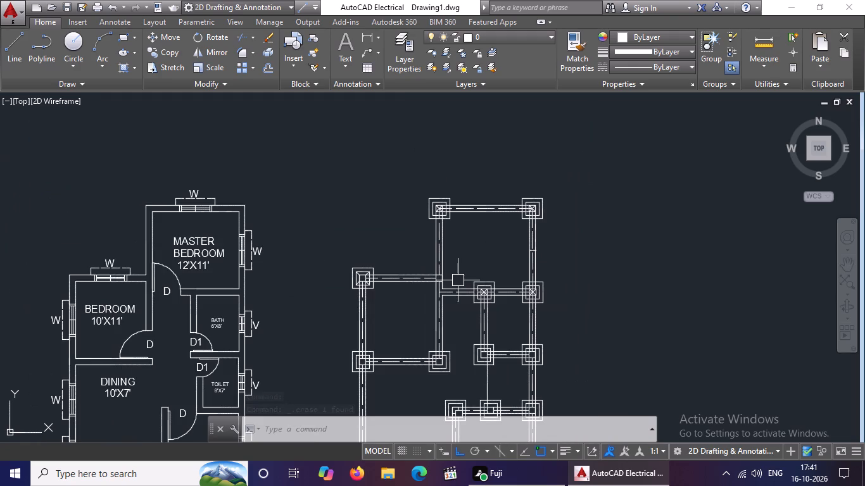
scroll(485, 305, "up", 3)
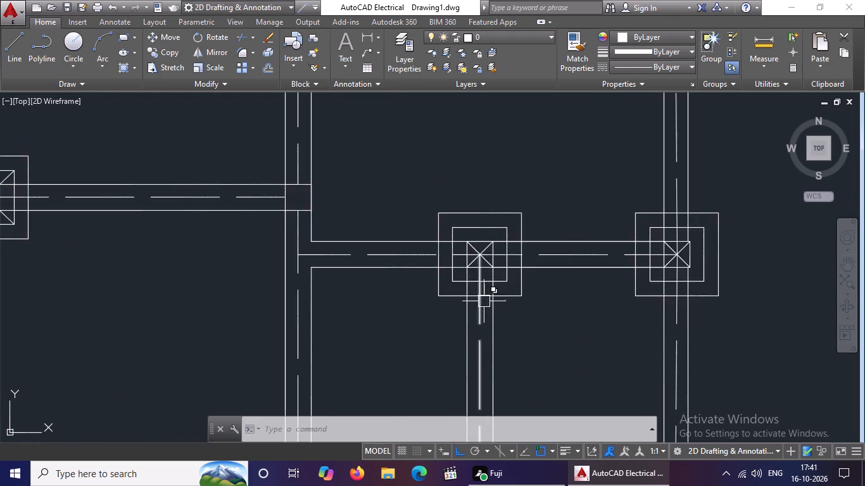
scroll(483, 296, "up", 1)
left_click(484, 240)
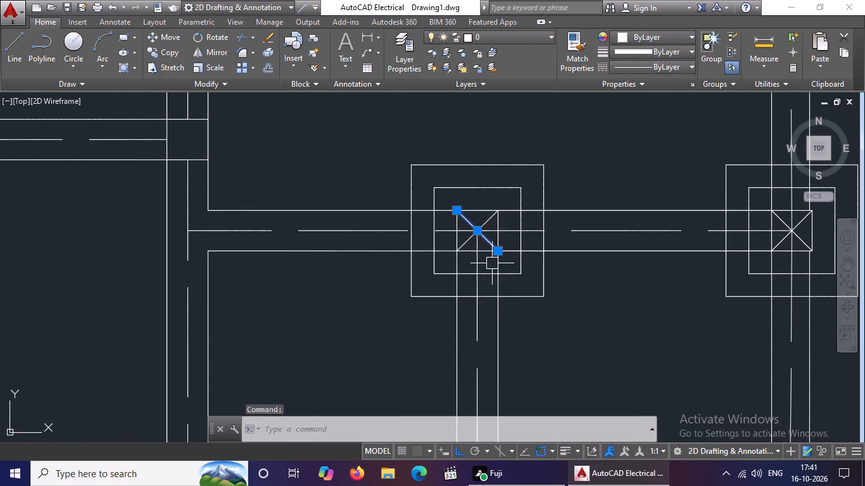
key("Delete")
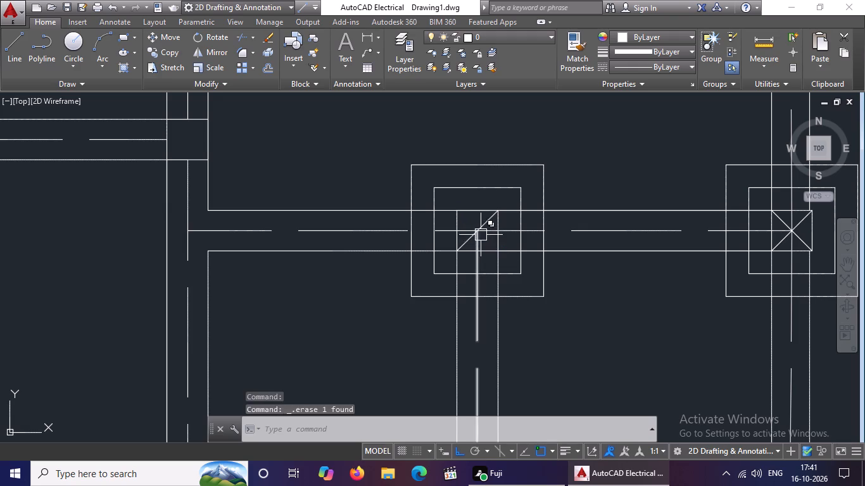
scroll(481, 224, "up", 2)
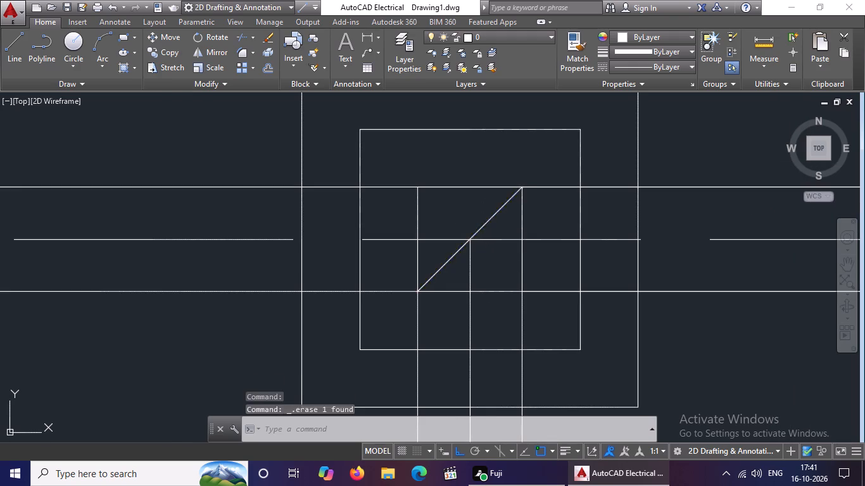
left_click(488, 221)
key("Delete")
key("Escape")
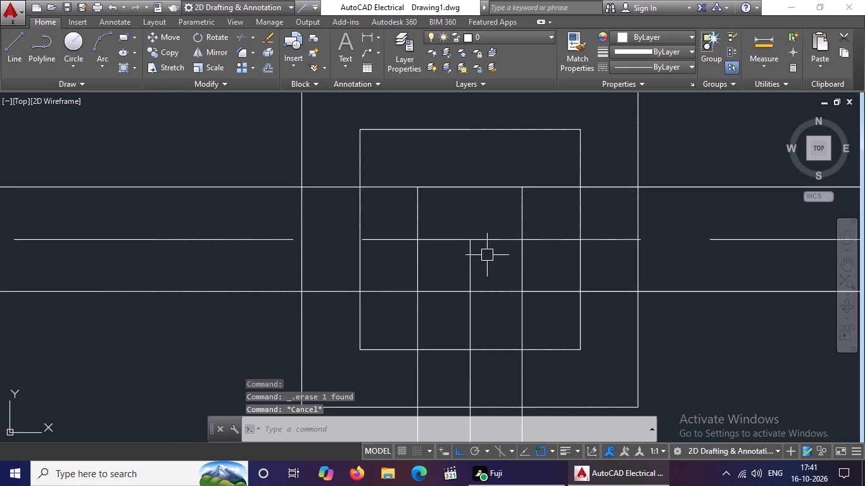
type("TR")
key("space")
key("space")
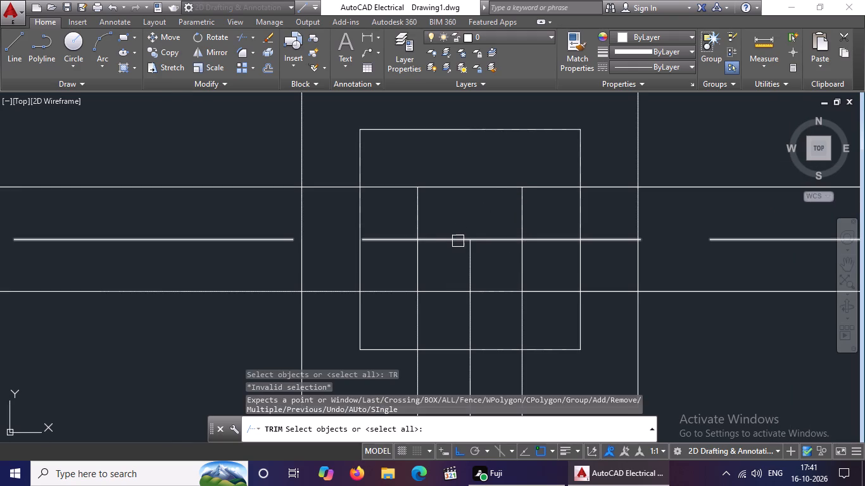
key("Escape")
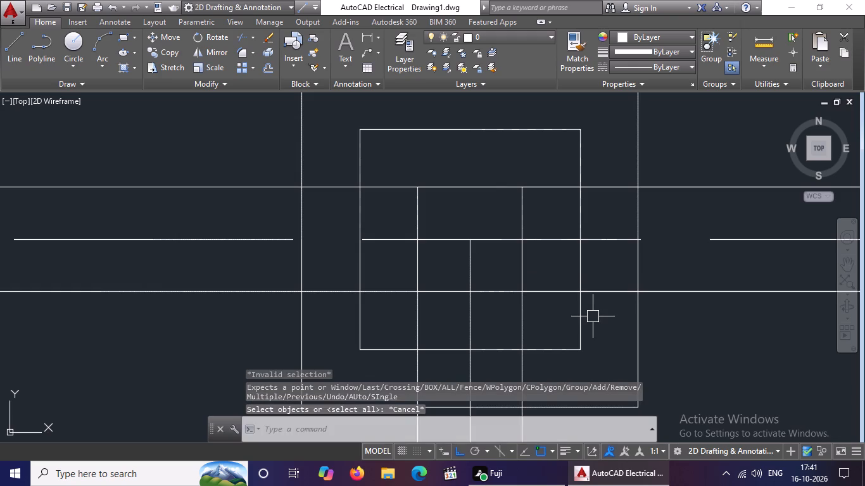
Trim the west half of this column's lower edge and its vertical centreline down to the inner square outline, using all objects as cutting edges.
key("t")
type("R")
key("space")
key("space")
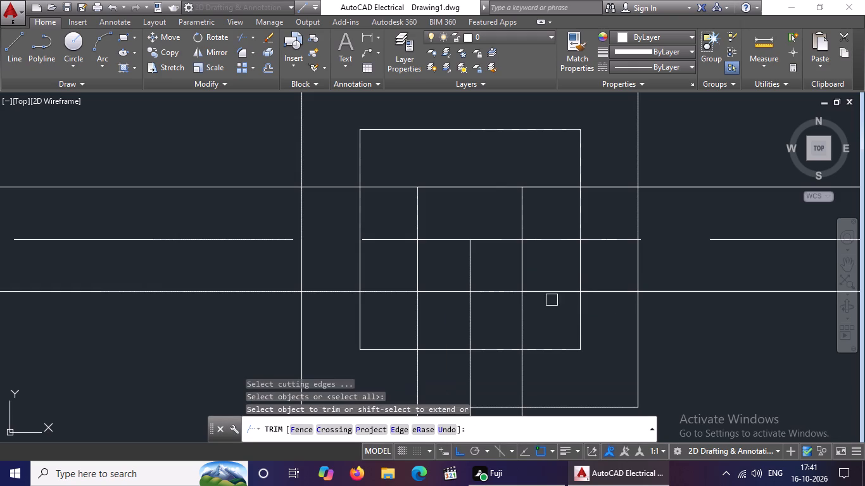
left_click(453, 294)
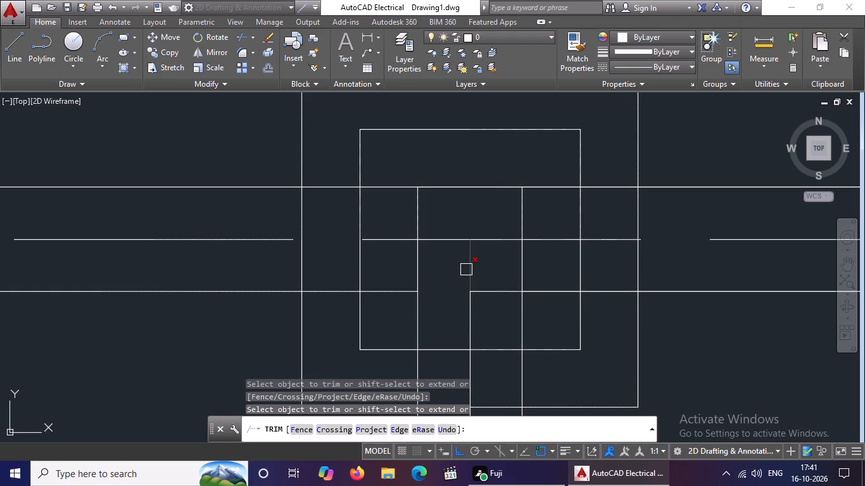
left_click(466, 270)
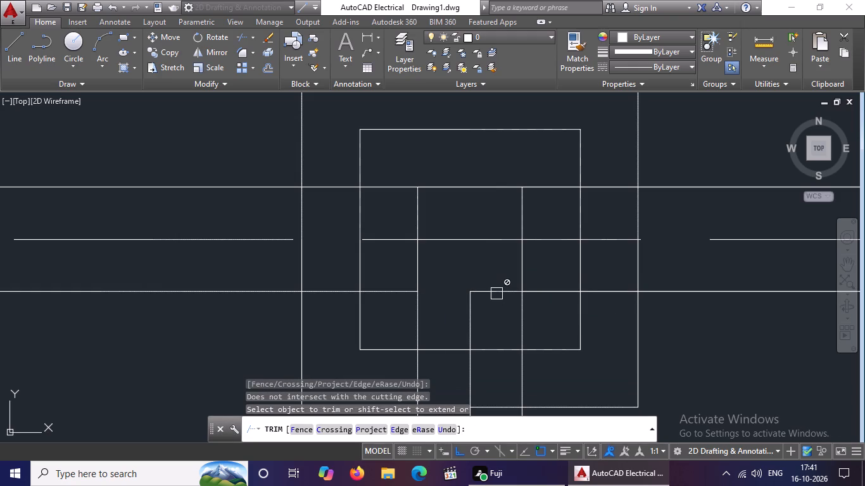
left_click(470, 323)
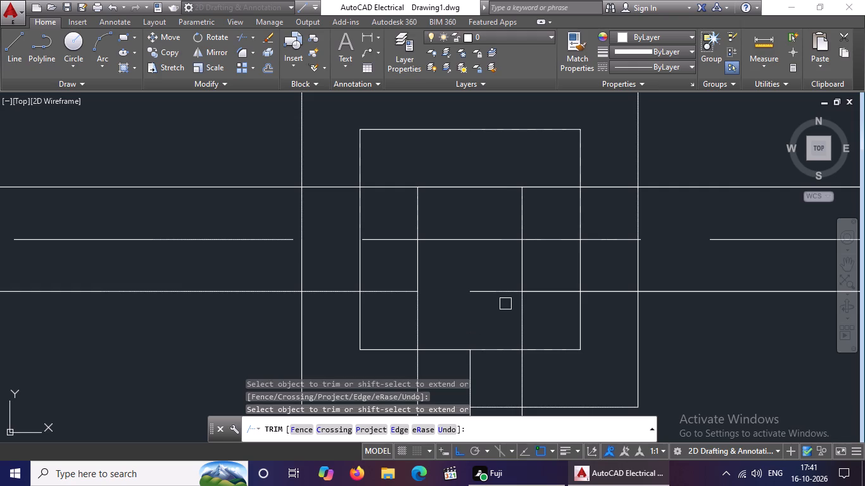
key("Escape")
Erase the remaining east half of the column's lower edge.
left_click(499, 289)
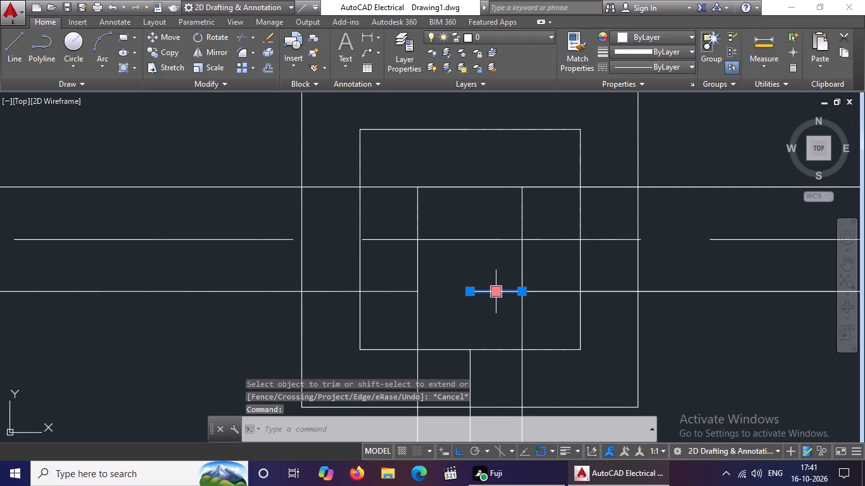
key("Delete")
Extend the beam's lower edge lines from both sides across the column where the short beam branches downward, closing its lower edge.
scroll(500, 293, "down", 3)
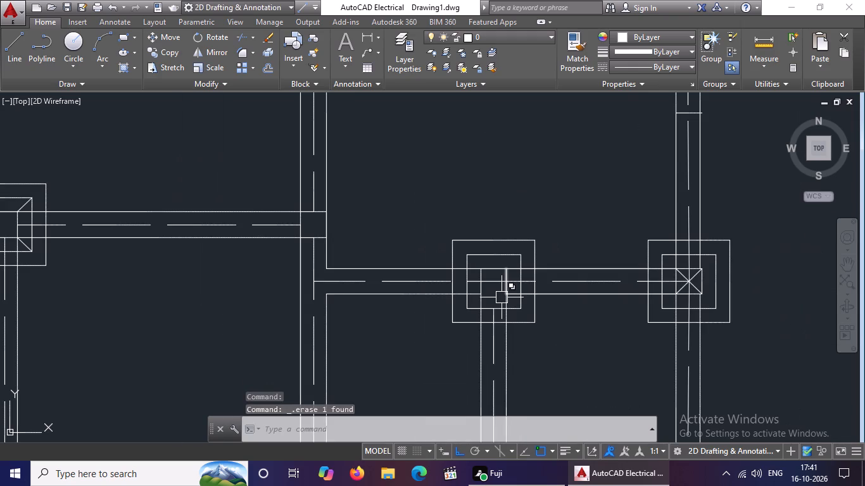
scroll(502, 297, "down", 2)
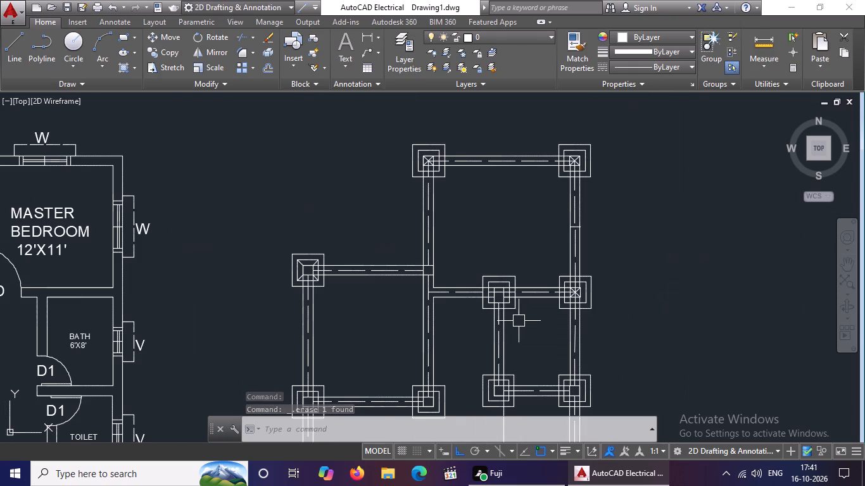
scroll(512, 294, "up", 4)
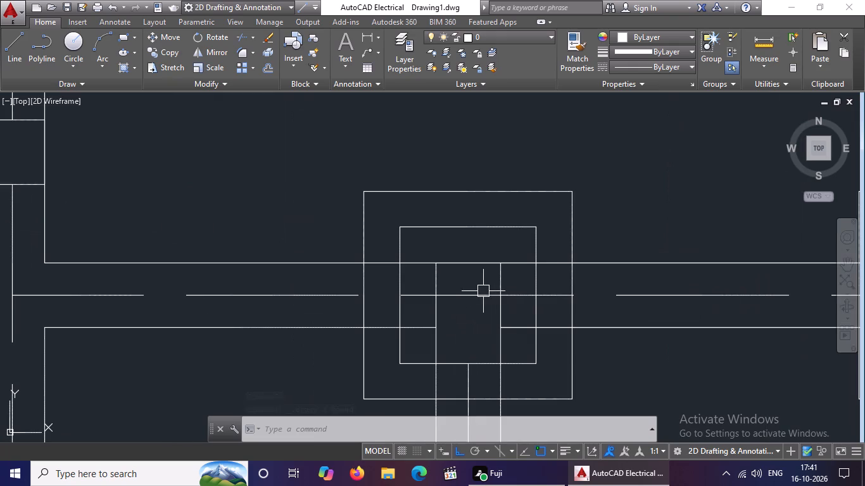
key("Escape")
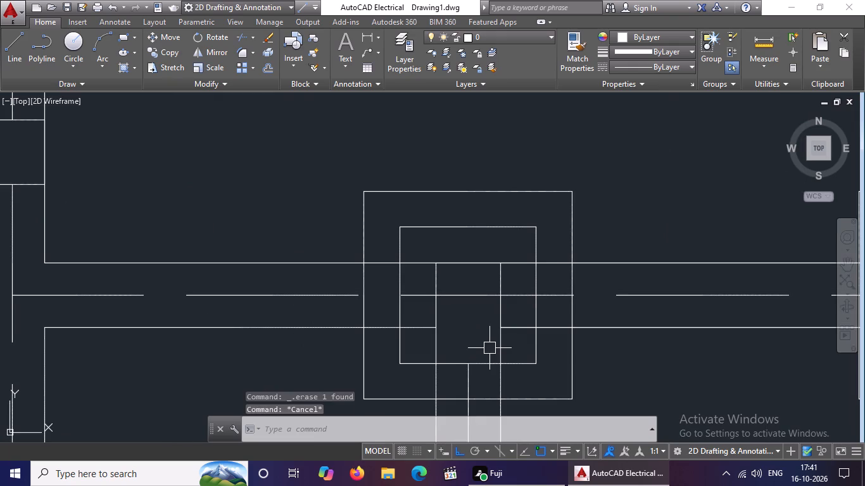
type("EX")
key("space")
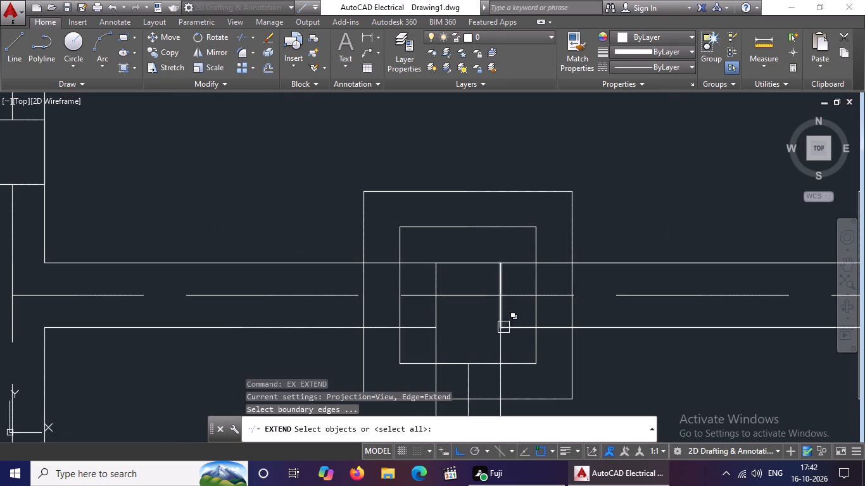
key("Escape")
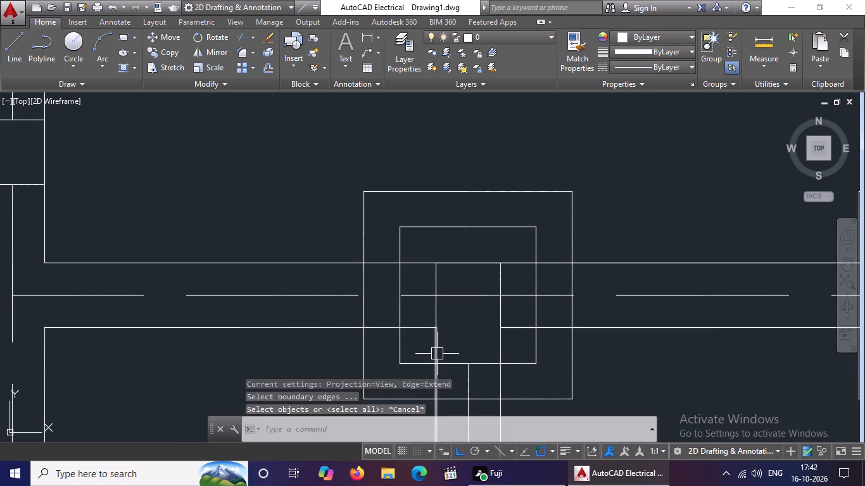
type("EX")
key("space")
key("space")
left_click(426, 332)
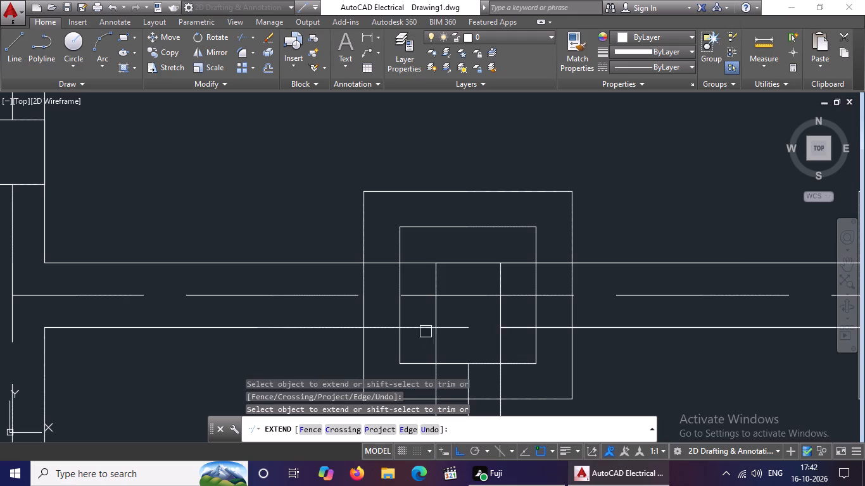
left_click(521, 328)
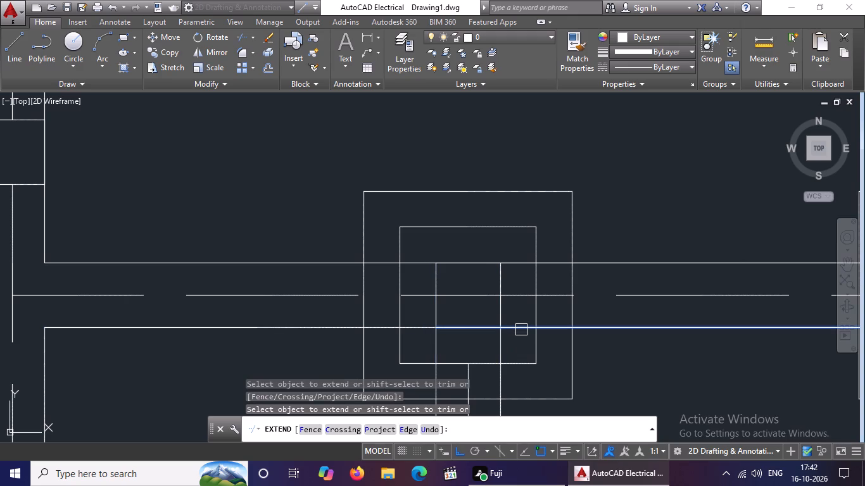
key("Escape")
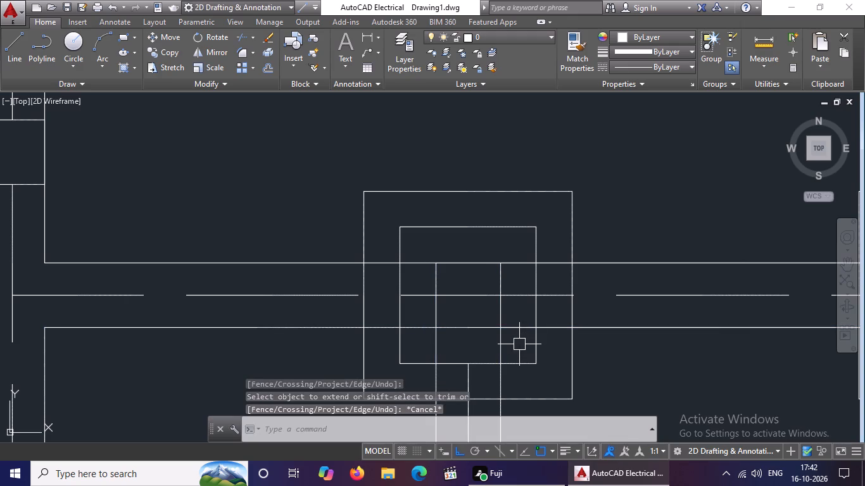
Trim the horizontal centreline out of this column's interior, using all objects as cutting edges.
key("t")
type("R")
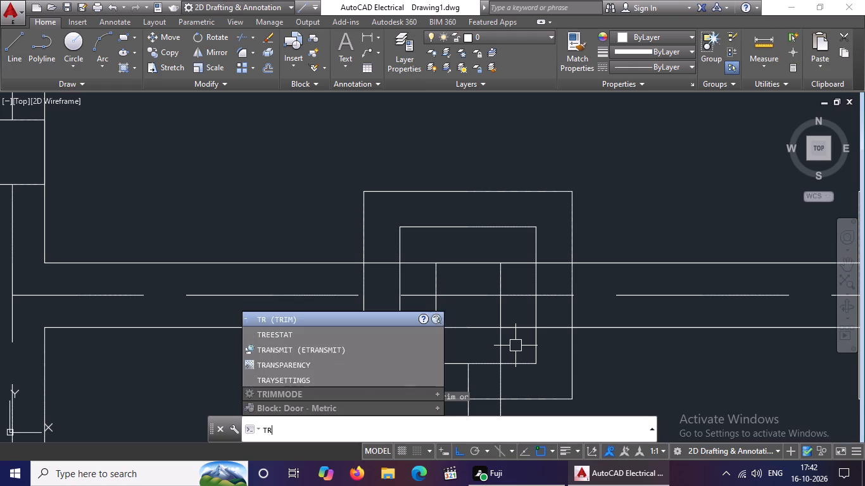
key("space")
key("space")
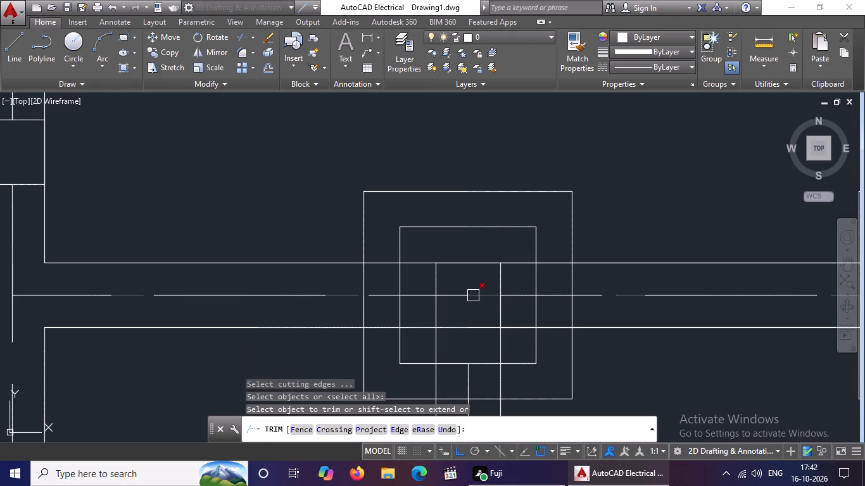
left_click(473, 296)
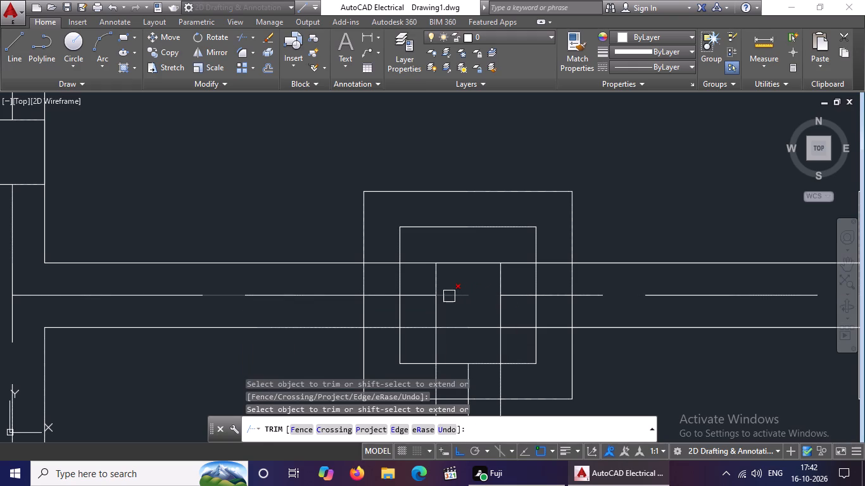
left_click(449, 296)
Trim the horizontal and vertical centrelines inside the outlined column at the east end of the same beam.
scroll(457, 304, "down", 3)
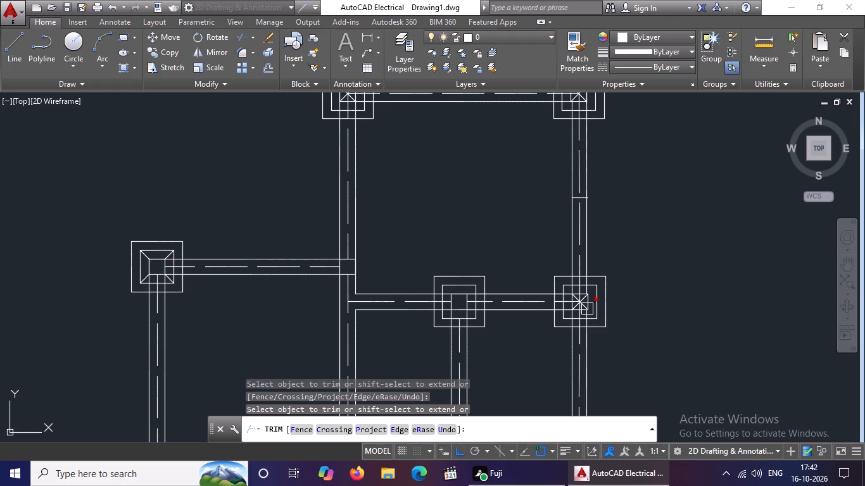
scroll(587, 311, "up", 4)
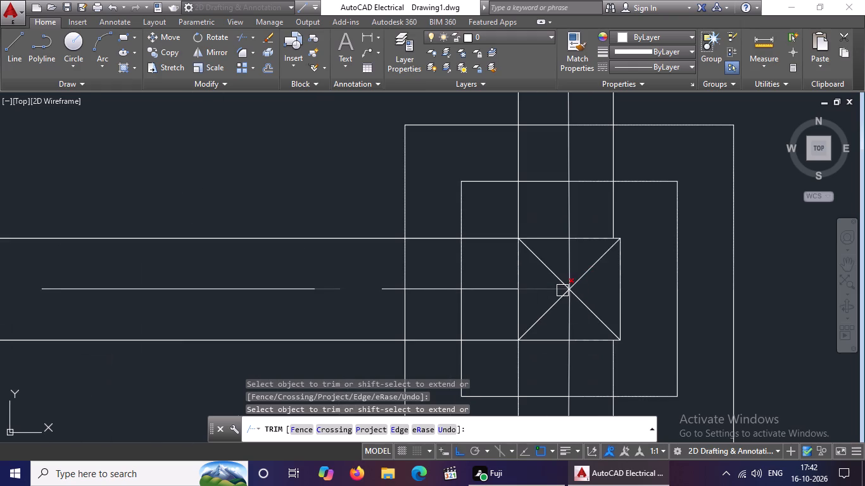
left_click(552, 292)
left_click(569, 265)
left_click(572, 315)
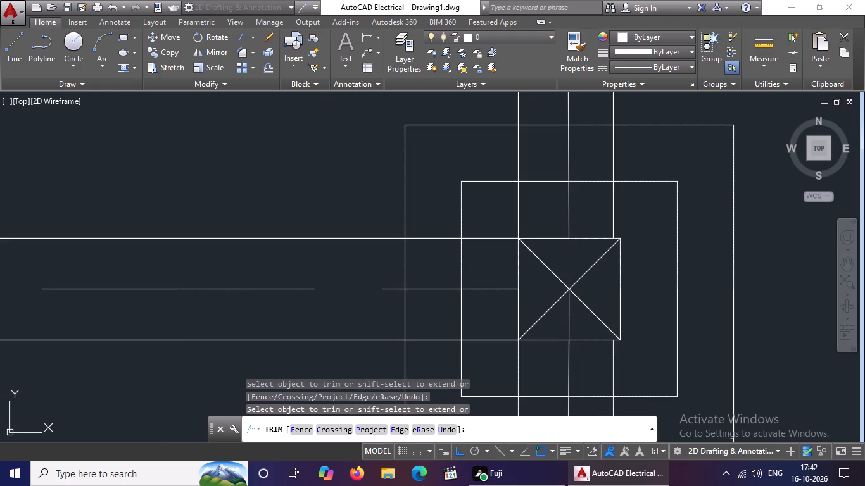
key("Escape")
Erase both diagonal lines inside this east column.
left_click(557, 305)
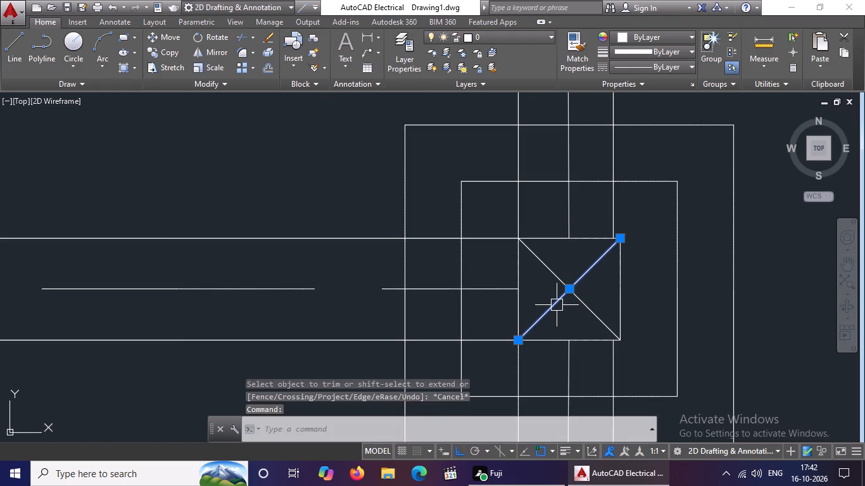
key("Delete")
left_click(562, 289)
key("Delete")
Erase both diagonal lines inside the outlined column at the west end of the topmost beam.
scroll(565, 288, "down", 3)
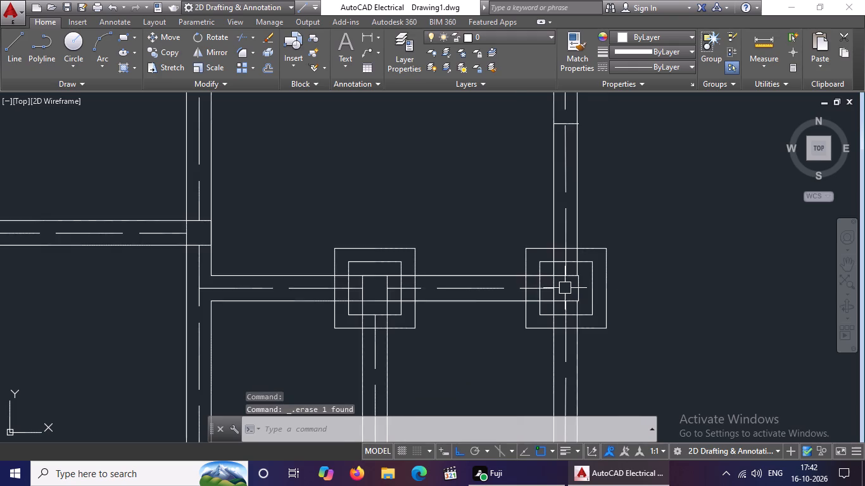
scroll(565, 288, "down", 1)
middle_click_drag(506, 290, 511, 376)
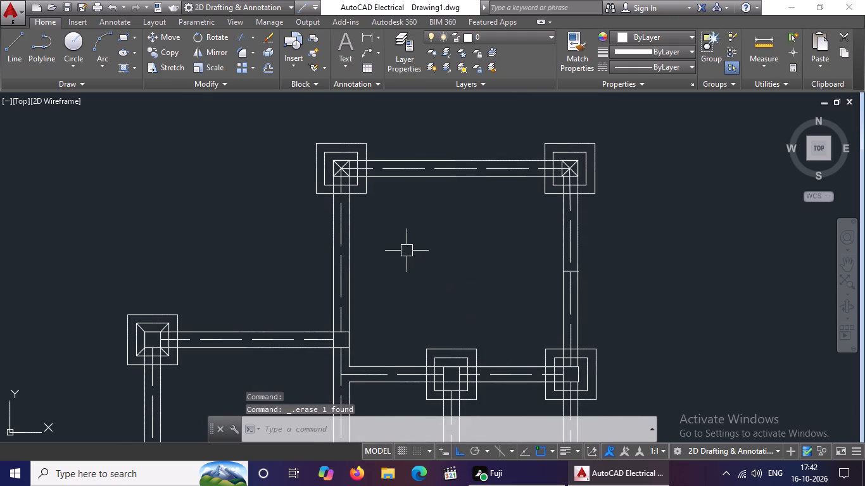
scroll(300, 124, "up", 3)
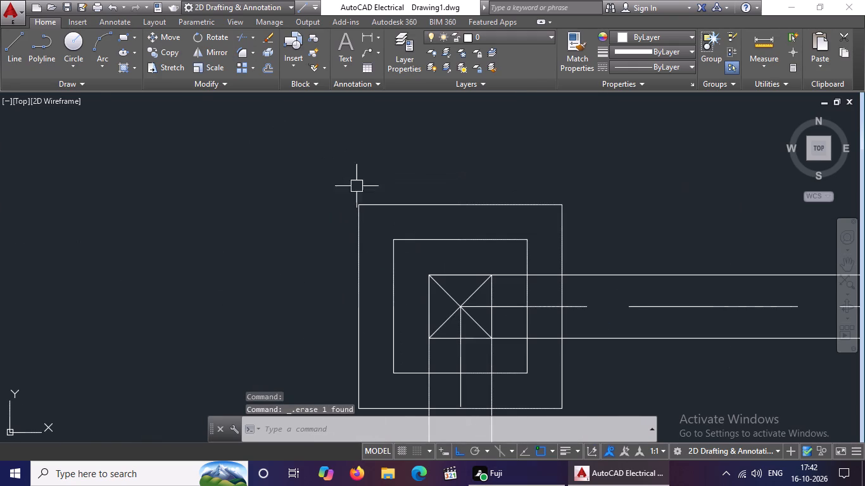
left_click(446, 297)
key("Delete")
left_click(448, 314)
key("Delete")
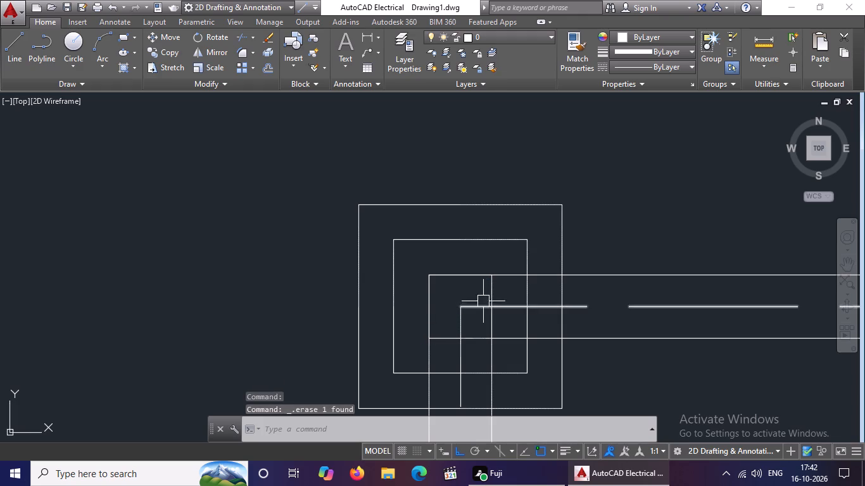
Erase both diagonal lines inside the outlined column at the east end of the topmost beam.
scroll(483, 301, "down", 2)
scroll(614, 299, "down", 1)
scroll(784, 300, "up", 3)
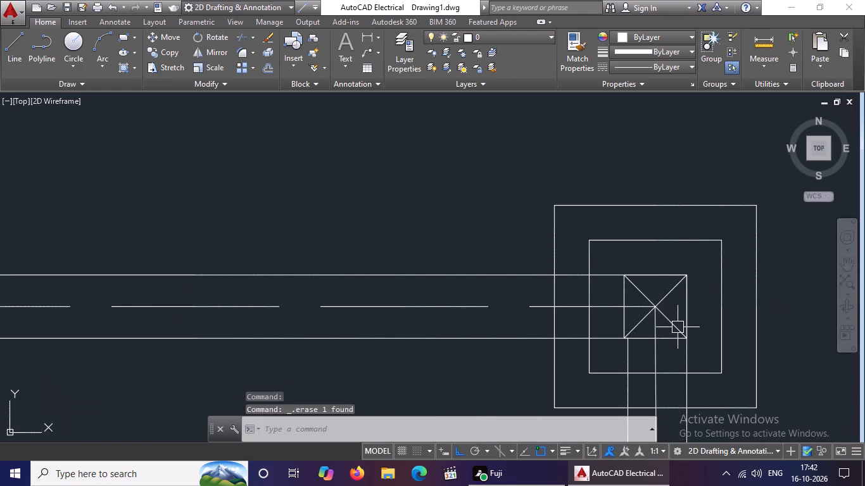
left_click(678, 327)
key("Delete")
left_click(668, 295)
key("Delete")
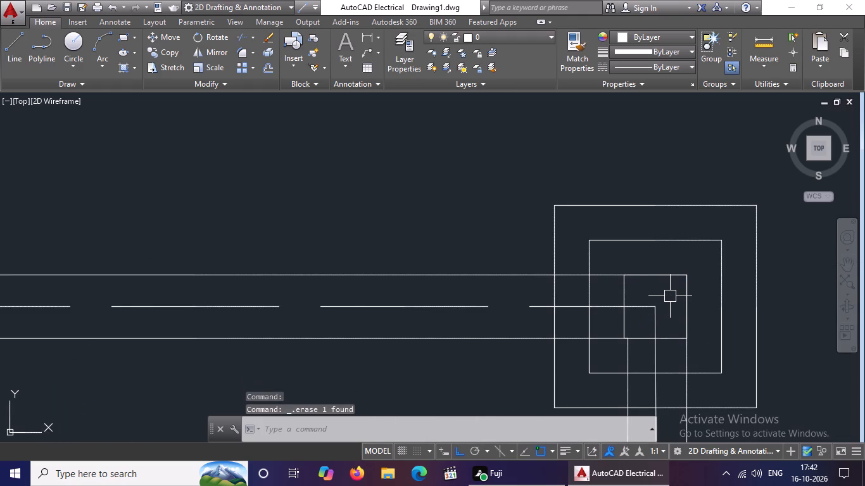
Trim the horizontal centreline at the west edge of this northeast column and its vertical centreline inside, using all objects as cutting edges.
type("TR")
key("space")
key("space")
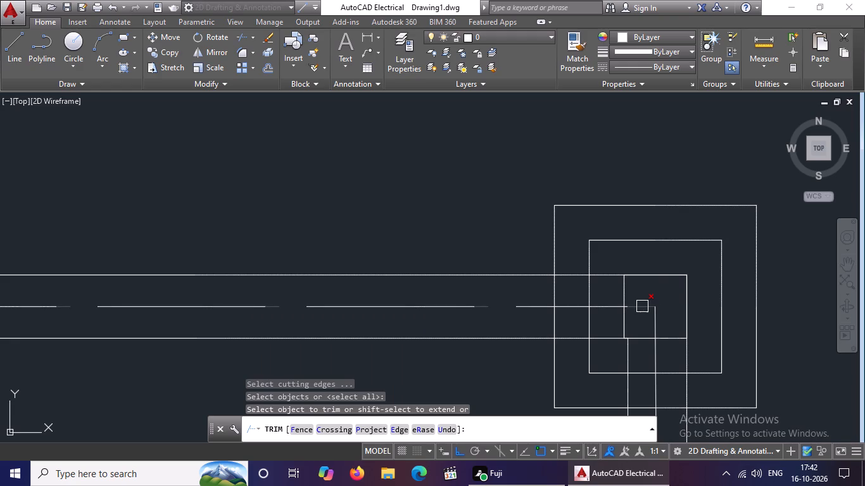
scroll(631, 305, "up", 3)
left_click(607, 313)
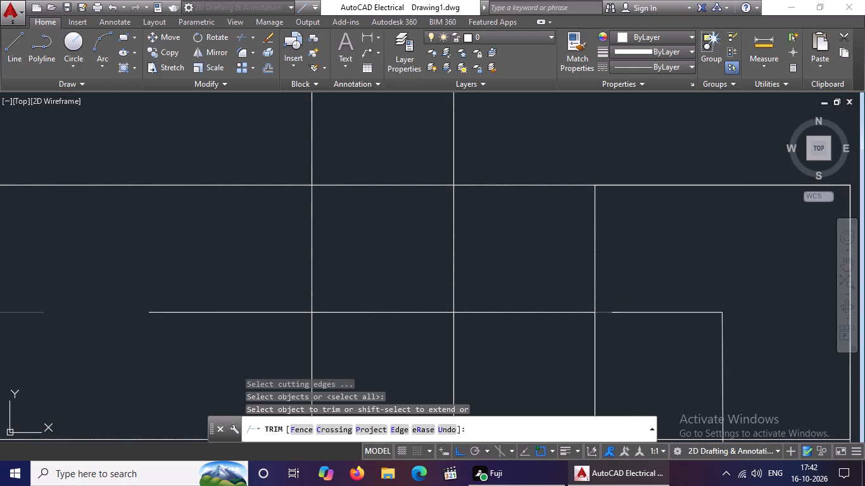
left_click(719, 362)
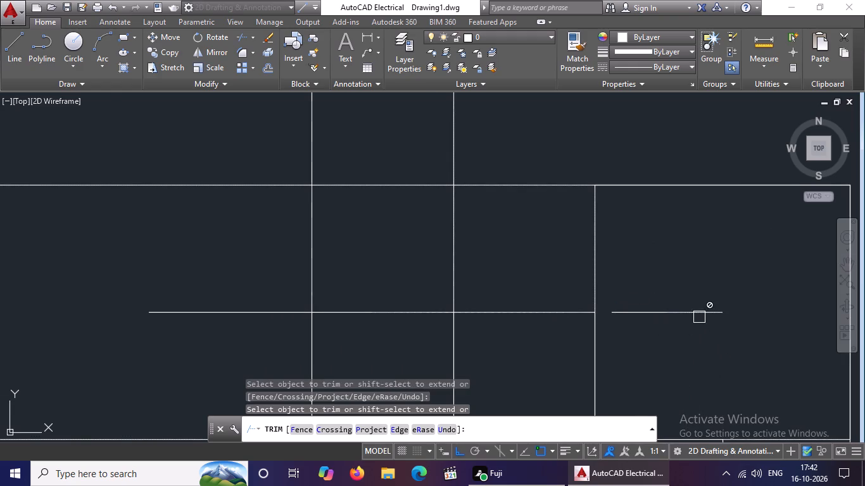
Trim the horizontal and vertical centrelines inside the column at the west end of the topmost beam.
scroll(698, 314, "down", 7)
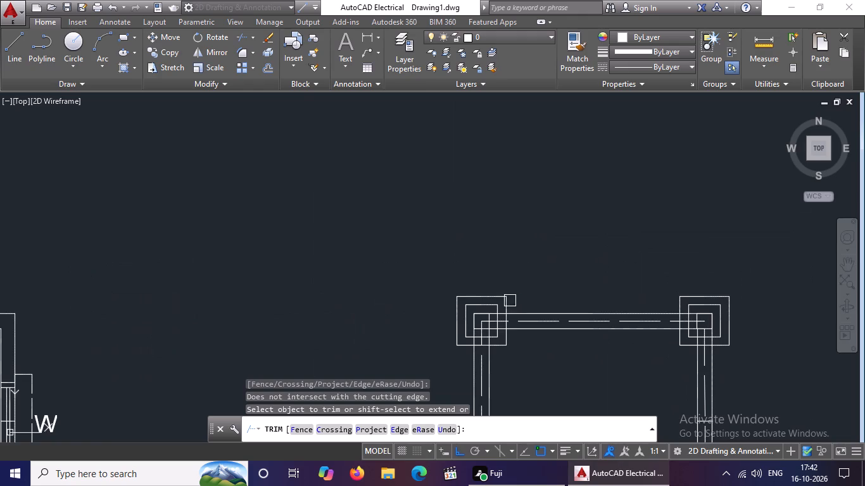
scroll(488, 333, "up", 3)
left_click(467, 288)
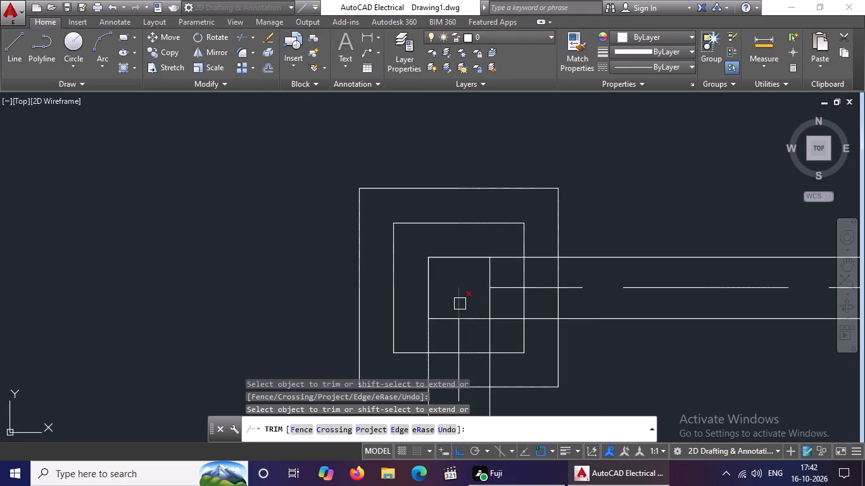
left_click(460, 304)
scroll(462, 301, "down", 6)
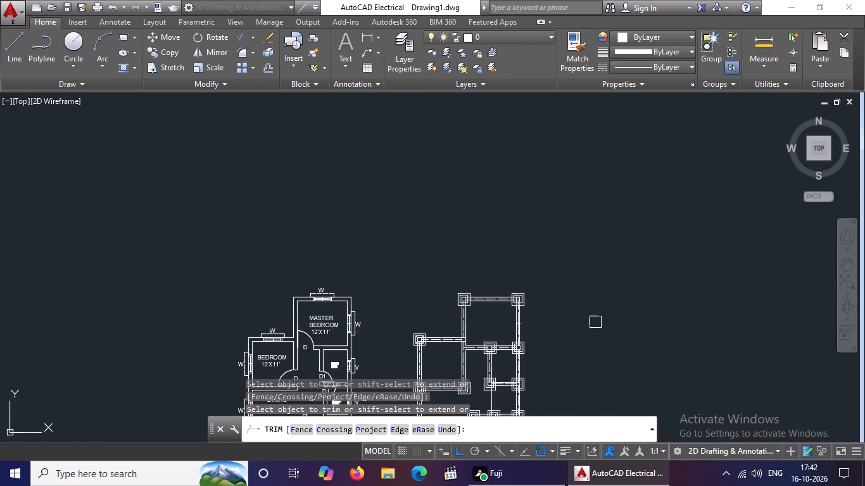
key("Escape")
Erase the leftover horizontal centreline piece inside the column at the northeast corner.
scroll(528, 299, "up", 3)
scroll(458, 294, "up", 4)
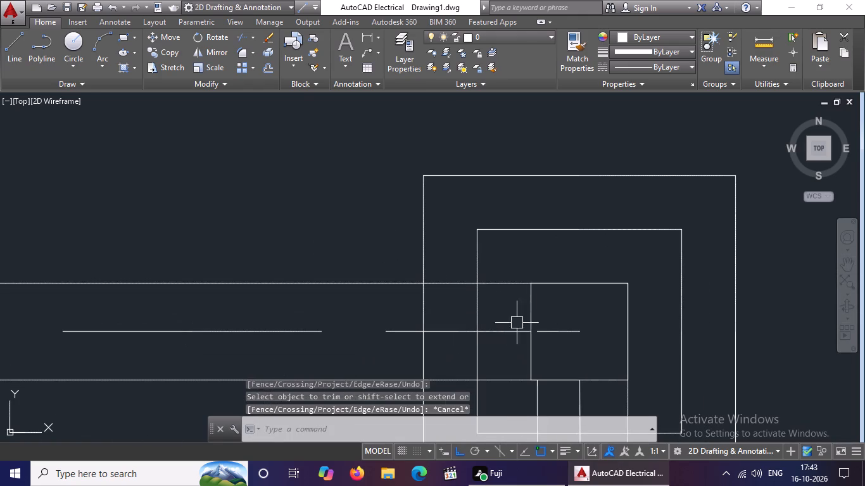
left_click(562, 330)
key("Delete")
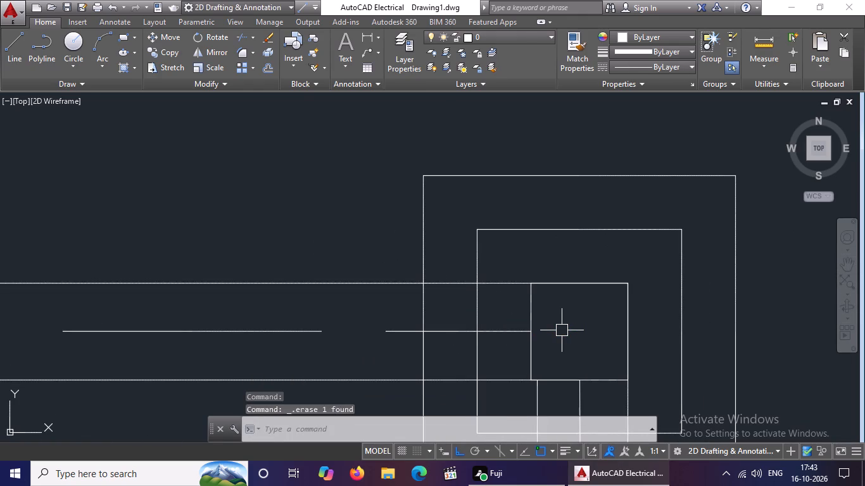
Offset the four edges of the still unoutlined column at the east end of the northwest room's upper beam outward by 0.5.
scroll(562, 330, "down", 3)
scroll(574, 348, "up", 1)
middle_click_drag(574, 348, 588, 268)
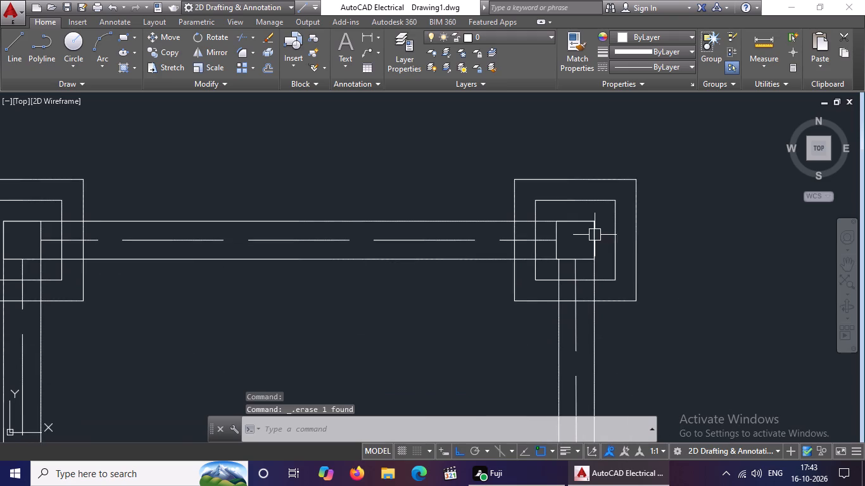
scroll(596, 230, "down", 3)
middle_click_drag(577, 270, 583, 240)
middle_click_drag(588, 293, 600, 252)
scroll(608, 252, "down", 3)
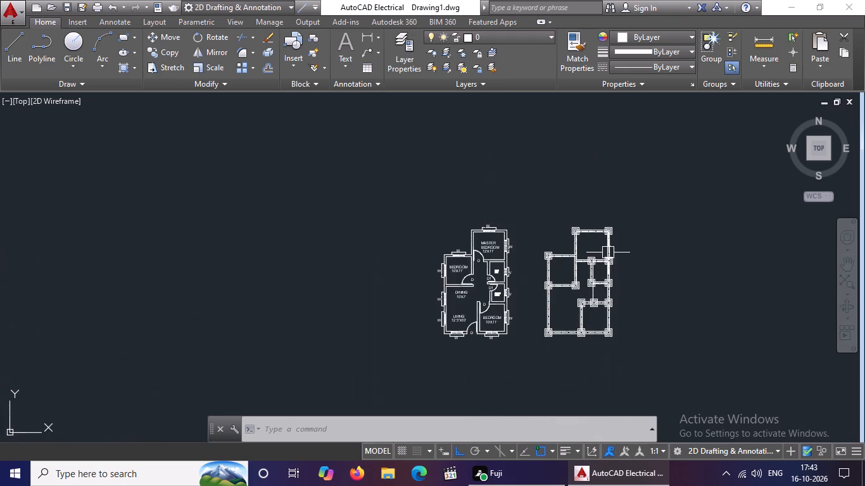
scroll(590, 285, "up", 2)
scroll(550, 210, "up", 2)
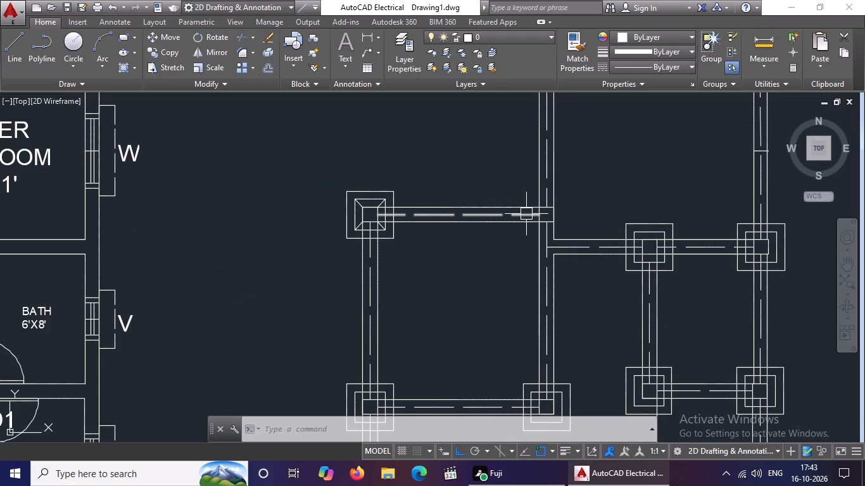
key("Escape")
key("o")
key("Return")
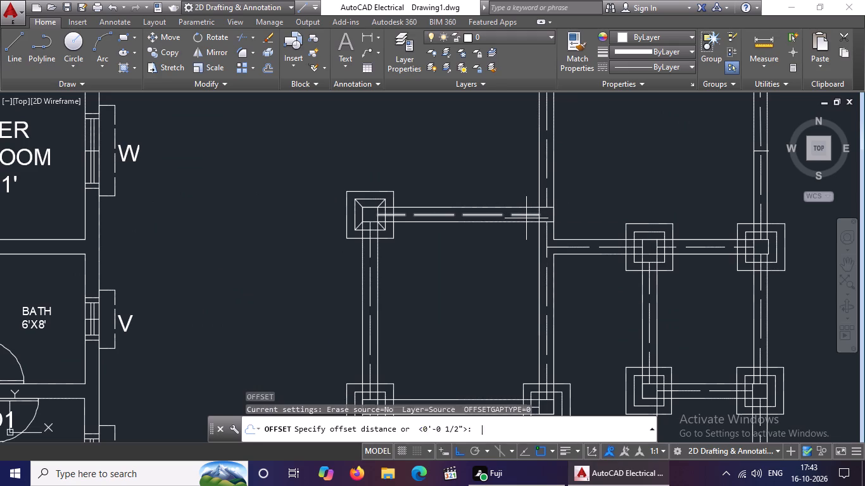
key("0")
key("period")
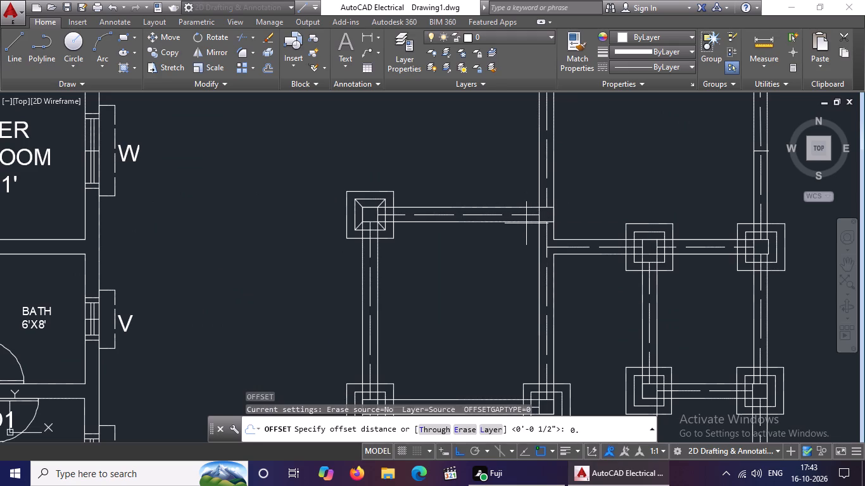
key("5")
key("Return")
scroll(545, 209, "up", 2)
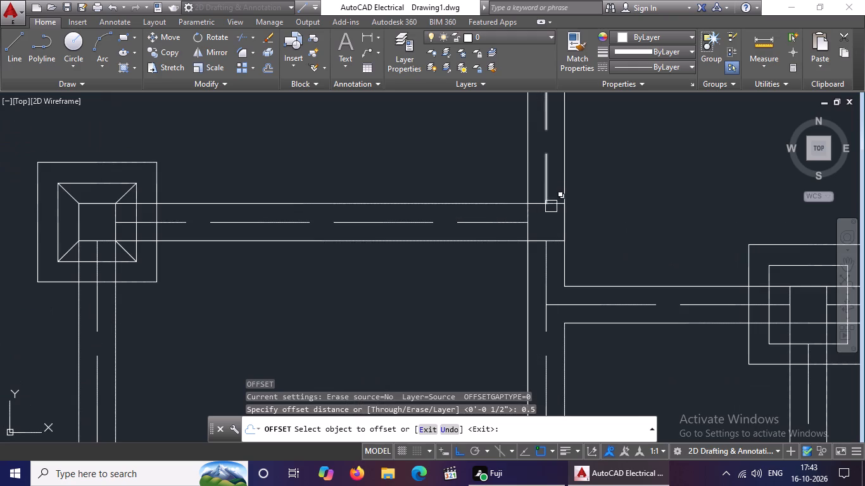
left_click(554, 205)
left_click(556, 178)
left_click_drag(567, 221, 577, 220)
left_click(648, 217)
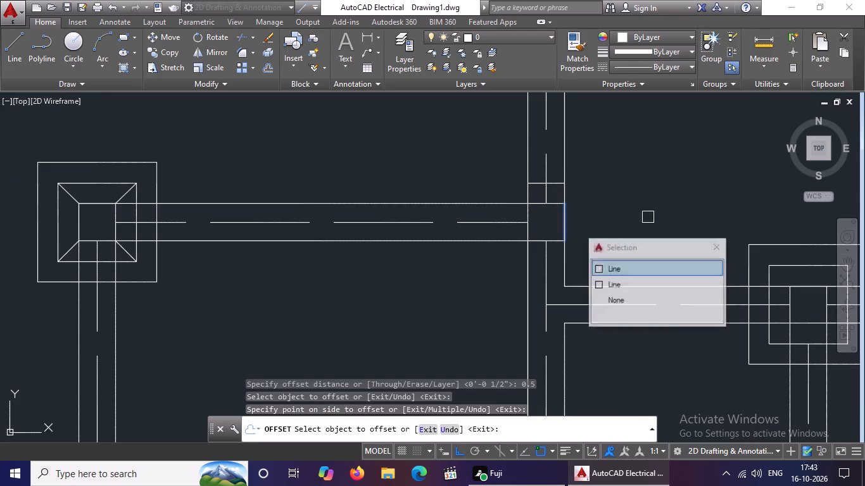
scroll(538, 240, "up", 2)
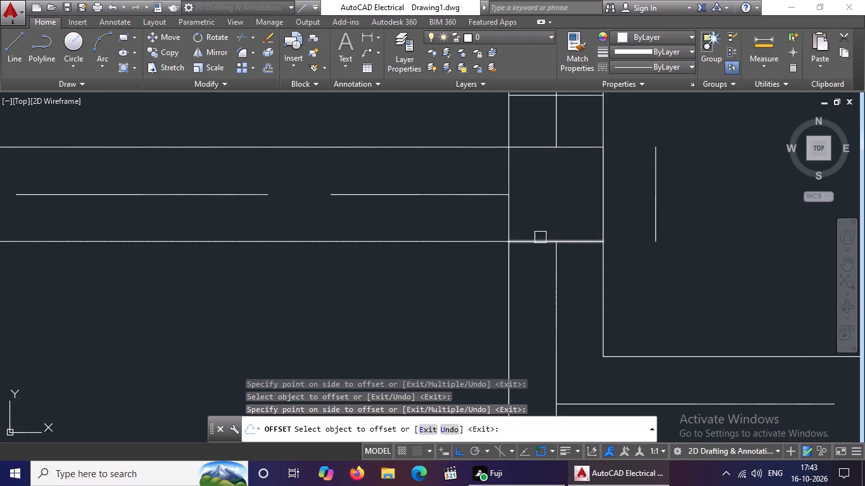
left_click(545, 242)
left_click_drag(555, 316, 556, 311)
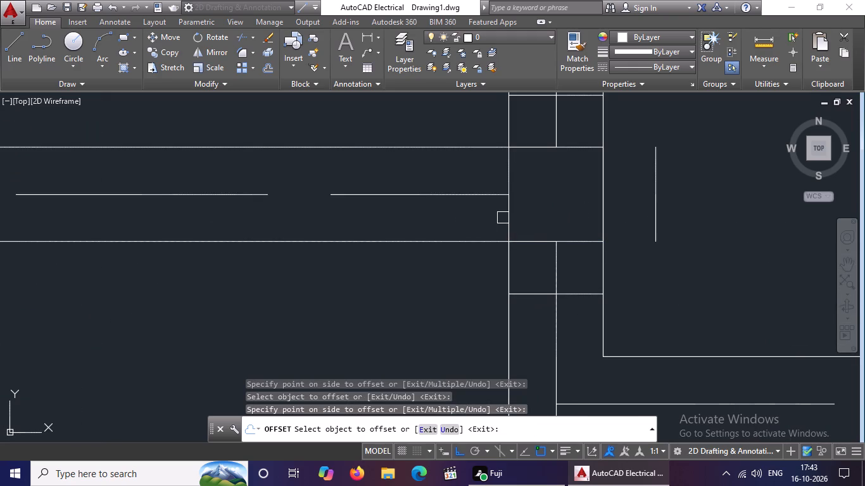
left_click(507, 215)
left_click(481, 215)
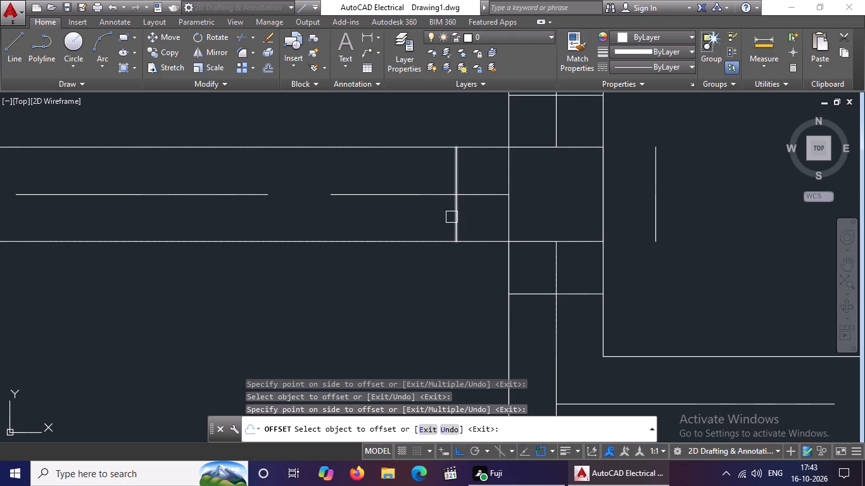
Offset the four new lines around this column outward by another 0.5.
left_click(457, 215)
left_click(393, 230)
left_click(537, 294)
left_click_drag(538, 333, 546, 330)
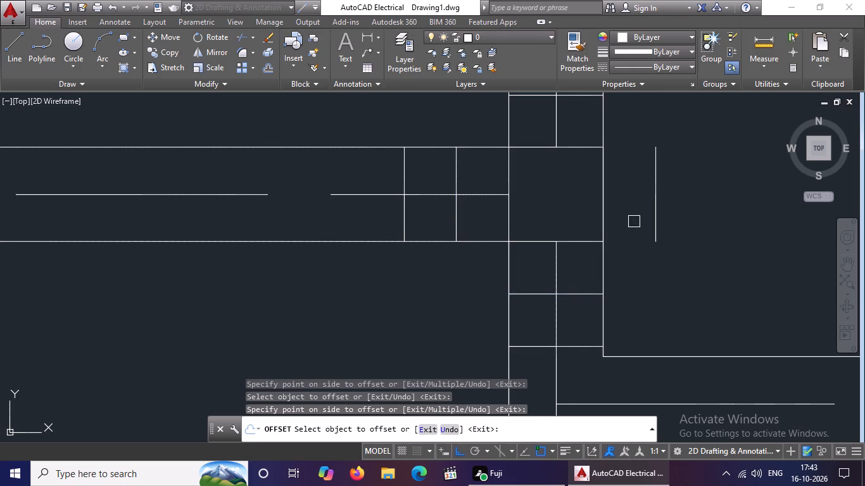
left_click(655, 210)
left_click(710, 210)
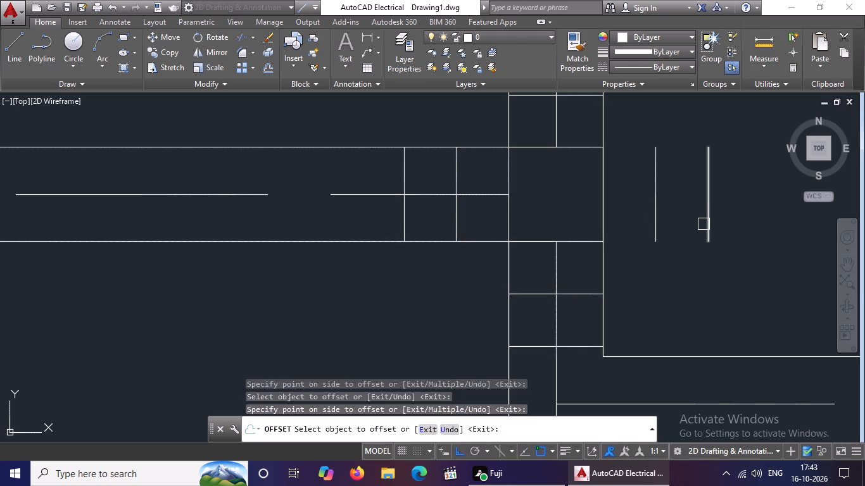
scroll(642, 204, "down", 2)
scroll(624, 160, "up", 1)
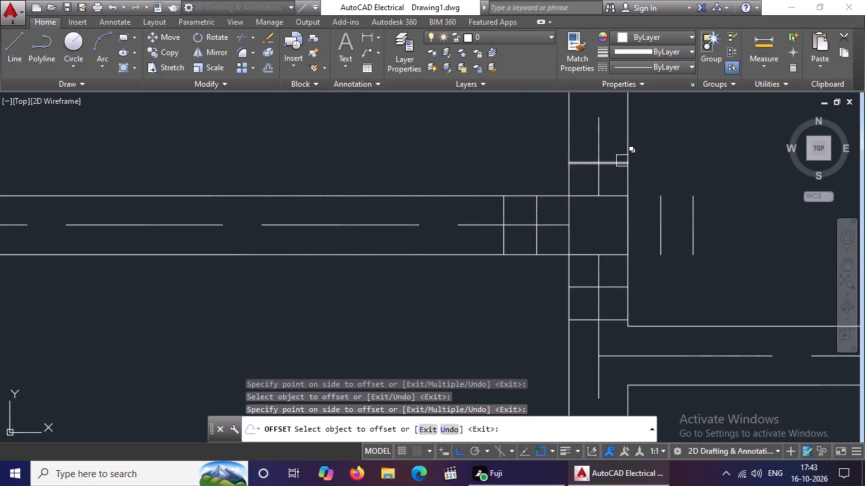
left_click(619, 163)
left_click(614, 130)
key("Escape")
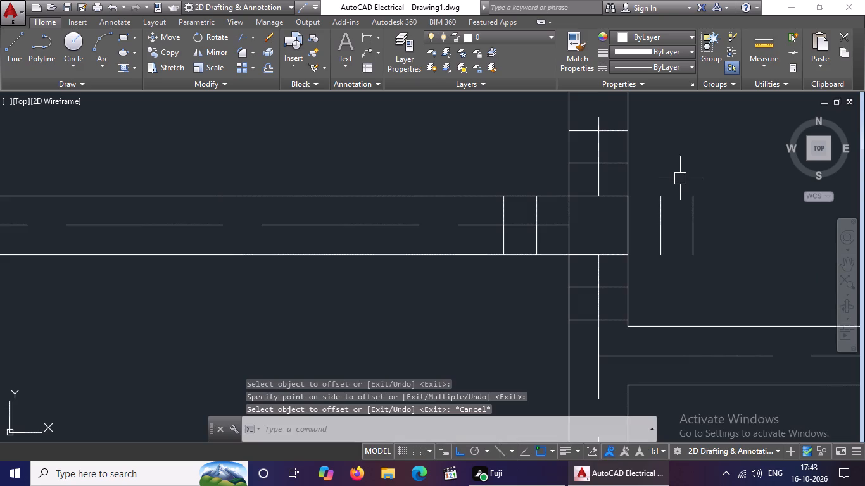
Fillet the northwest and northeast corners of both the inner and outer outlines with radius 0, in multiple mode.
type("F M")
key("space")
type("R")
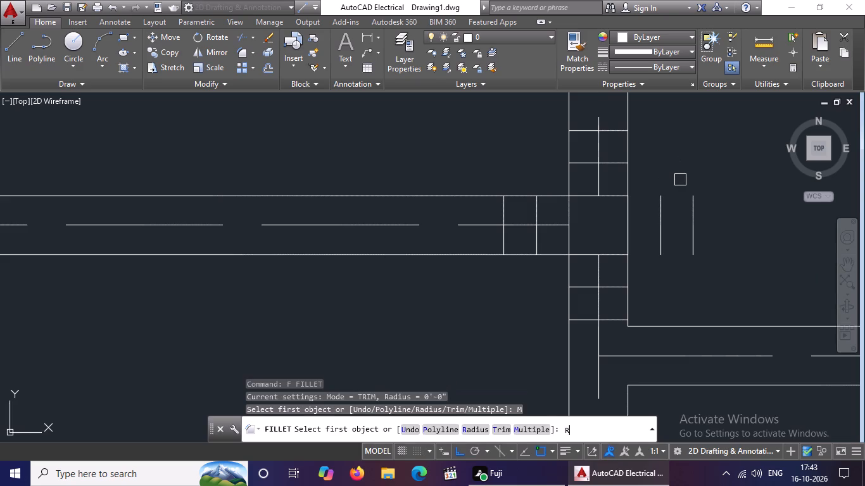
key("space")
key("0")
key("space")
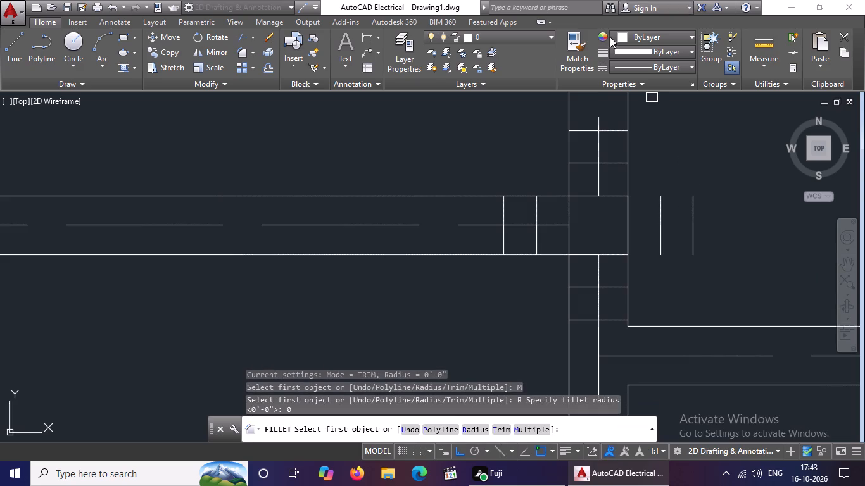
left_click_drag(539, 211, 541, 204)
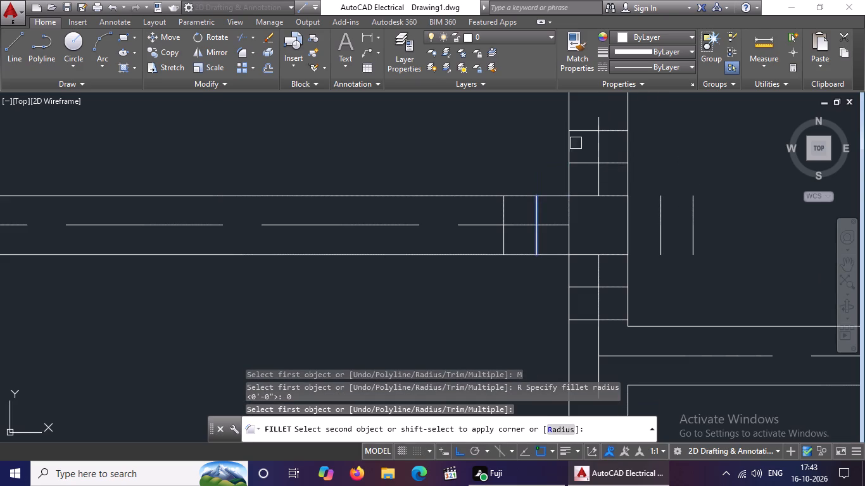
left_click(584, 163)
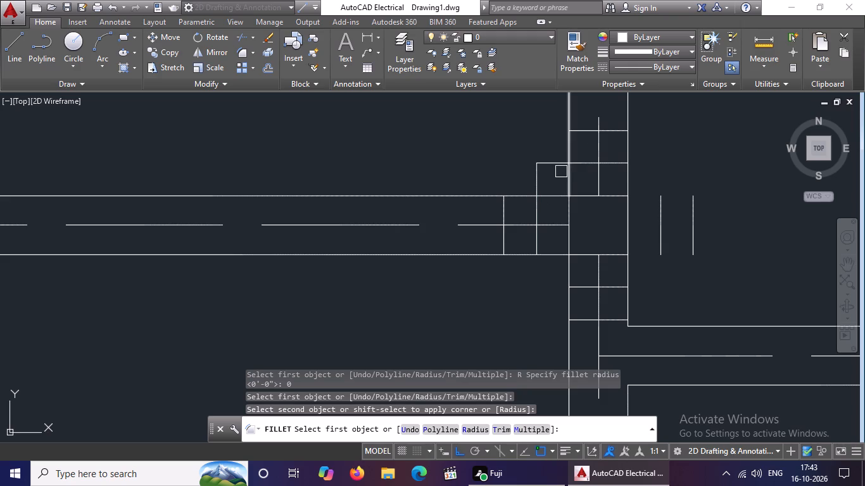
scroll(541, 178, "down", 3)
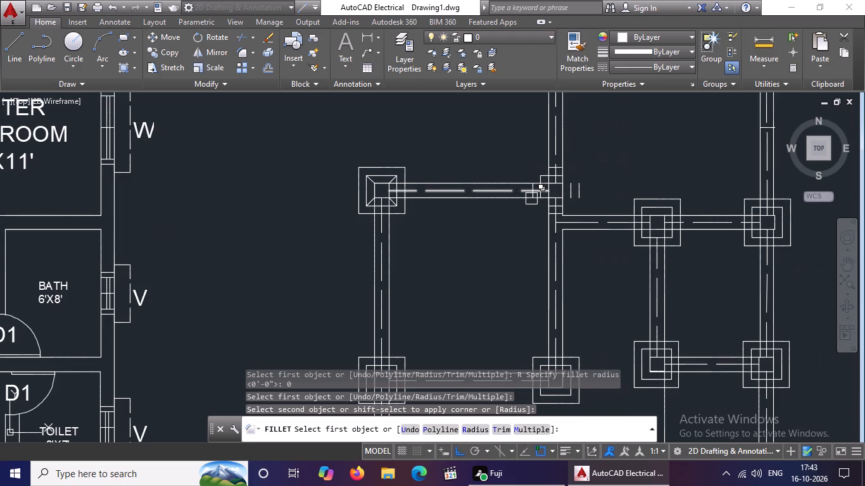
scroll(529, 157, "up", 3)
left_click_drag(537, 286, 539, 278)
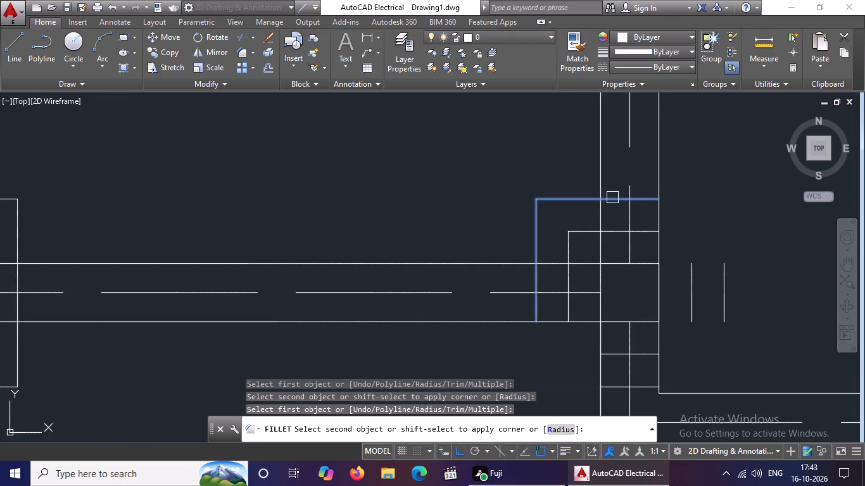
left_click(612, 203)
left_click(693, 275)
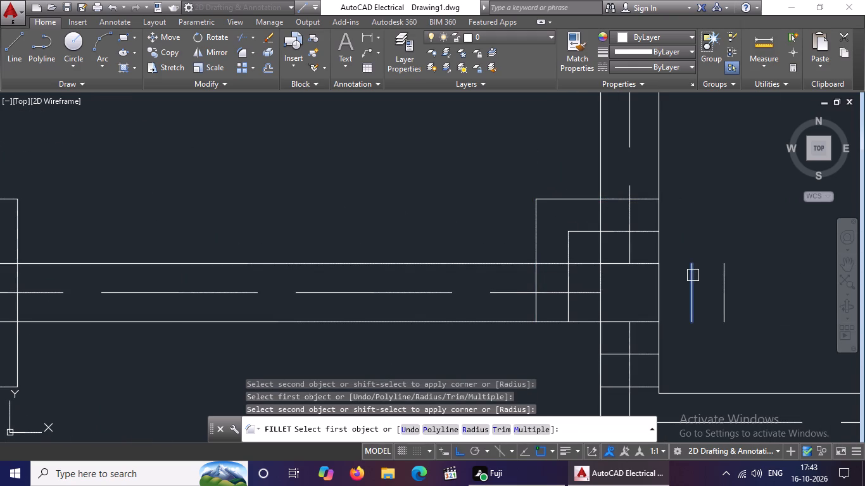
left_click(643, 232)
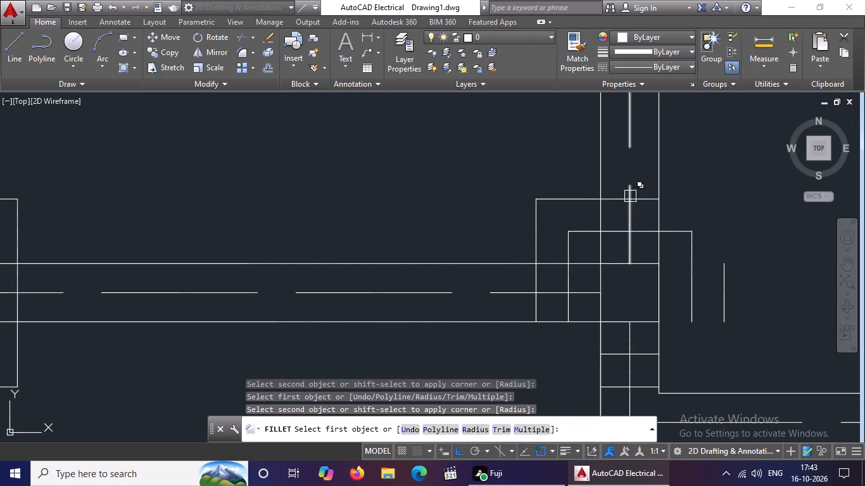
left_click_drag(647, 201, 672, 209)
left_click(728, 275)
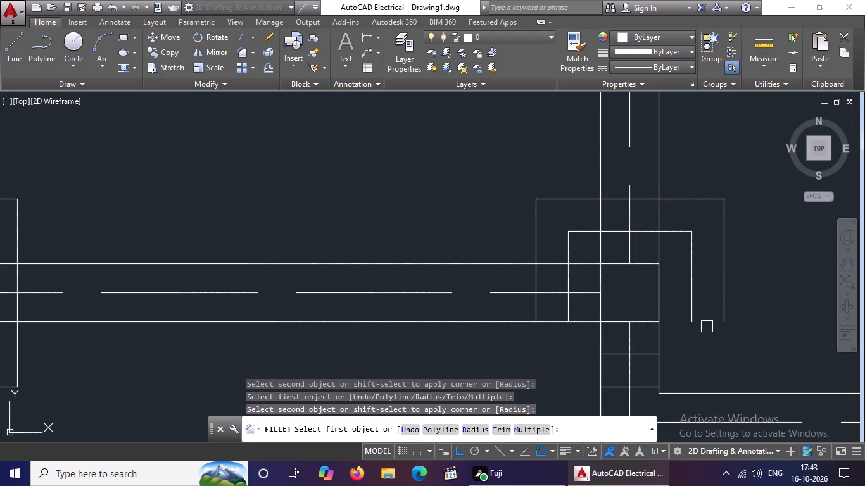
Fillet the southeast and southwest corners of both outlines with radius 0, closing the two squares around the column.
scroll(707, 328, "down", 2)
scroll(688, 395, "up", 2)
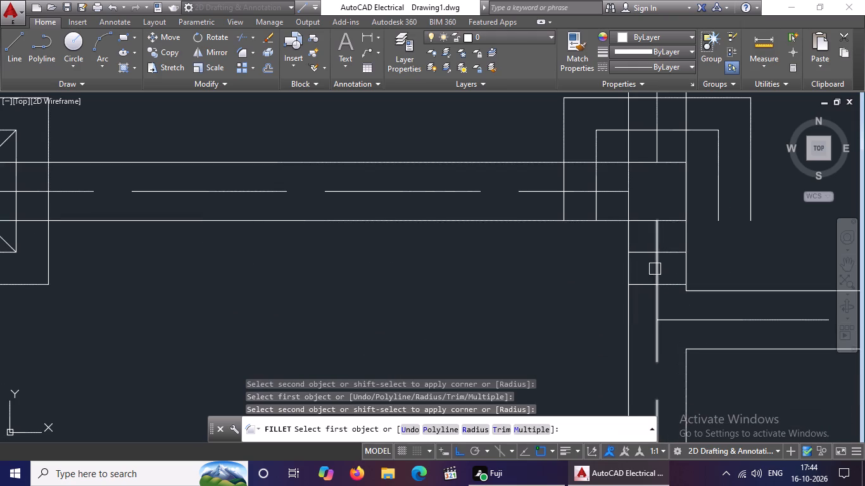
left_click(676, 251)
left_click(717, 214)
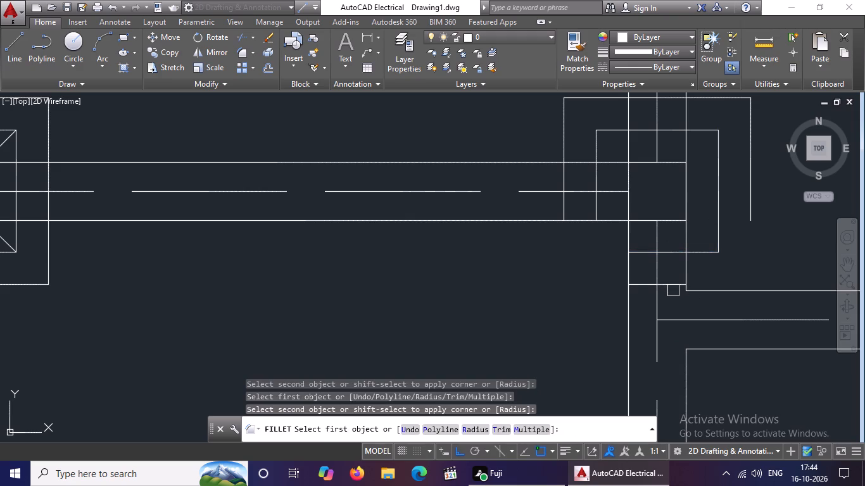
left_click(671, 289)
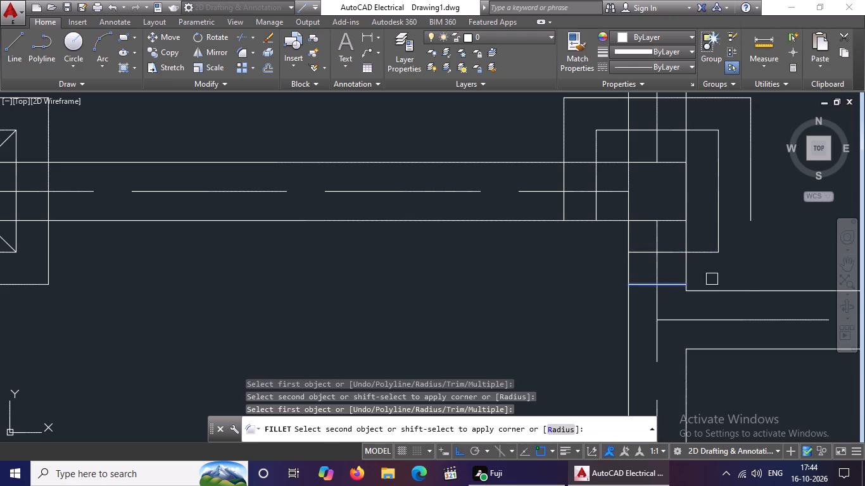
left_click(748, 215)
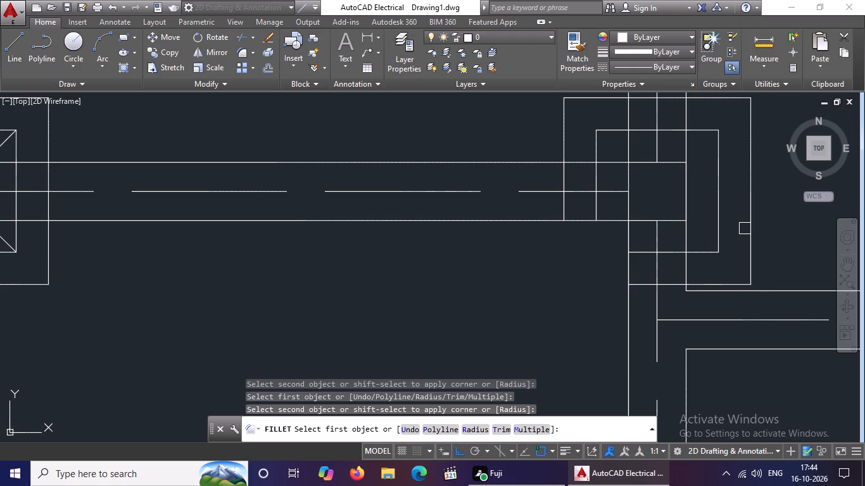
left_click(565, 206)
left_click(644, 287)
left_click(638, 253)
left_click(598, 209)
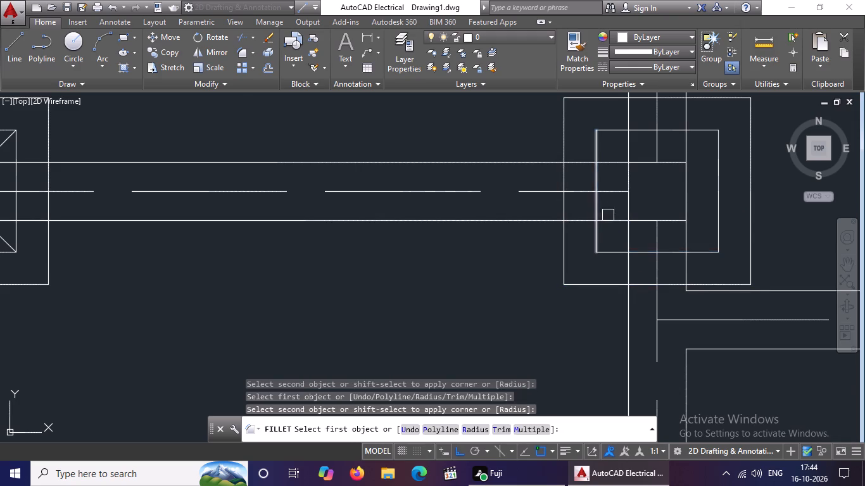
scroll(666, 211, "down", 5)
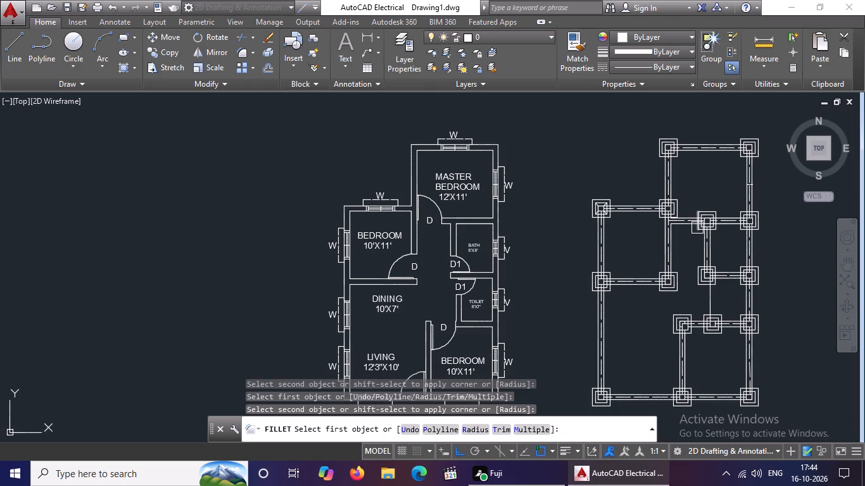
key("Escape")
key("Escape")
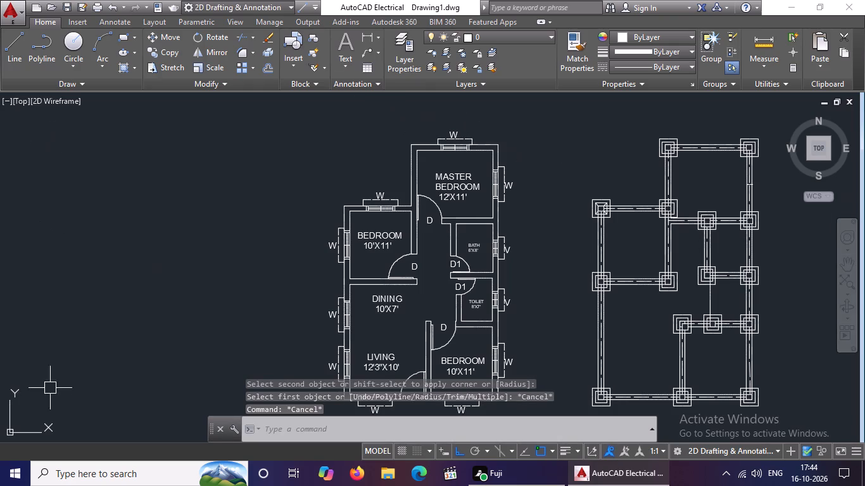
Start a solid hatch and fill the two columns at the ends of the layout's northernmost beam.
left_click(132, 66)
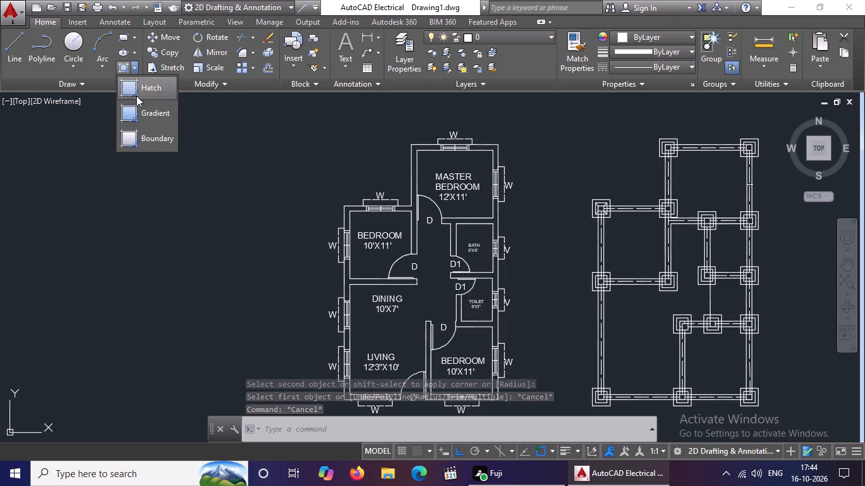
left_click(137, 90)
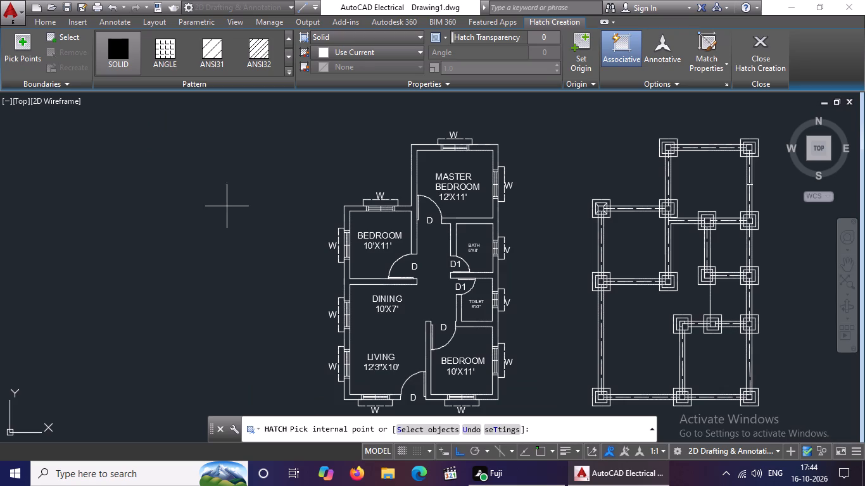
scroll(703, 139, "up", 3)
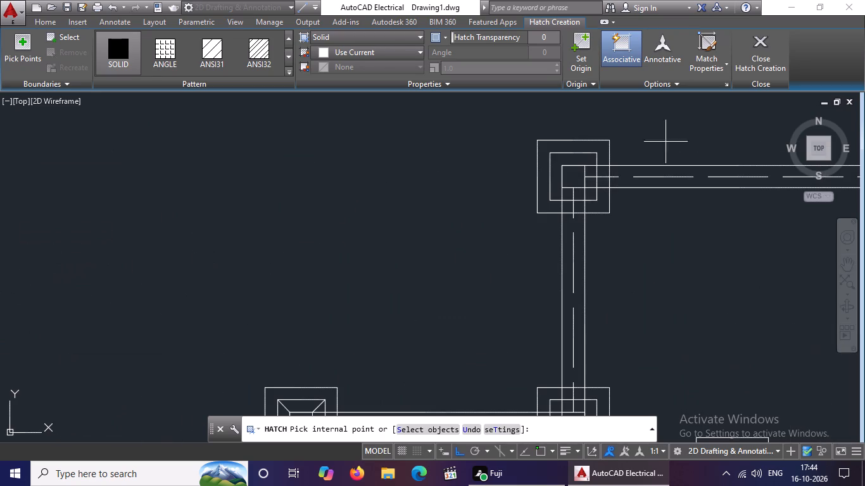
scroll(581, 170, "up", 2)
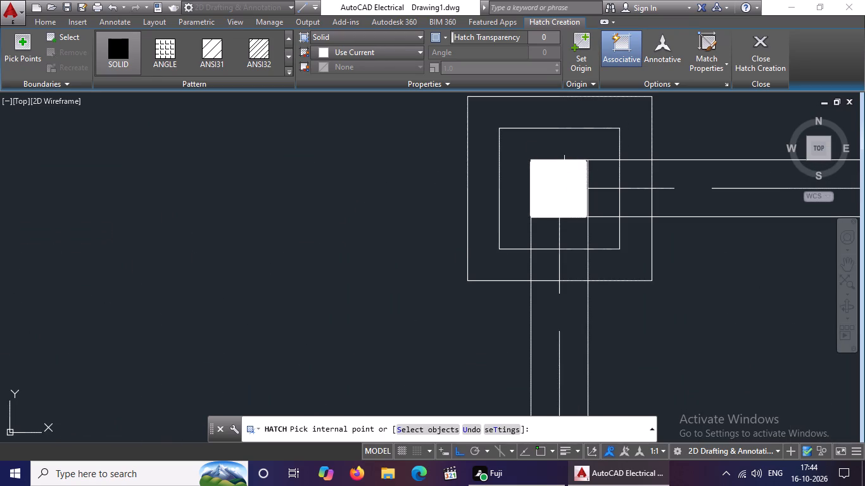
left_click(564, 180)
scroll(586, 191, "down", 5)
scroll(677, 185, "up", 3)
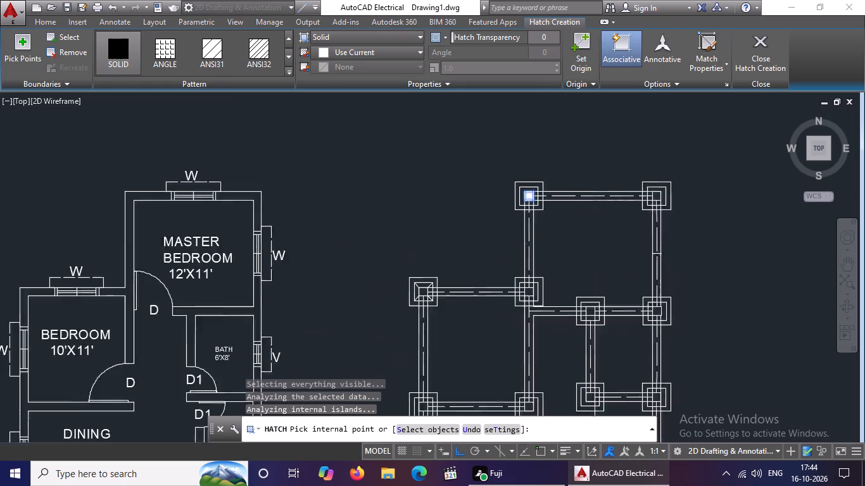
scroll(616, 209, "up", 3)
left_click(626, 218)
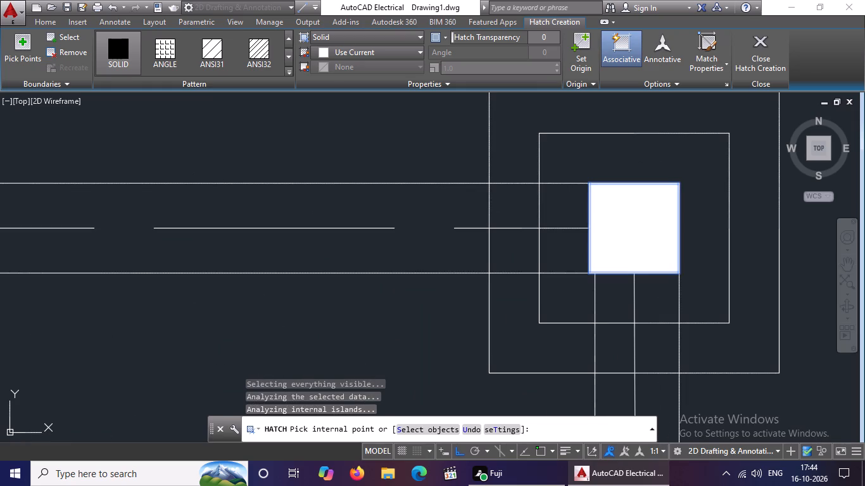
Fill the two columns at the east and west ends of the northwest room's upper beam with the solid hatch.
scroll(629, 223, "down", 6)
scroll(562, 290, "up", 2)
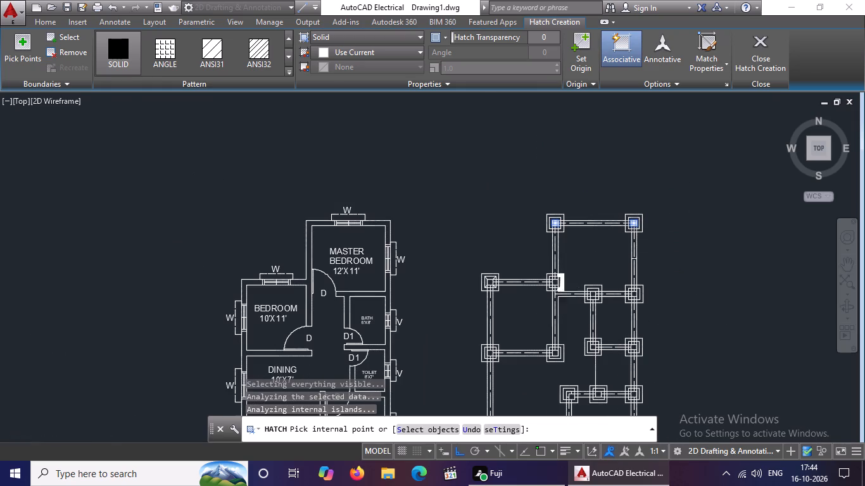
scroll(562, 290, "up", 3)
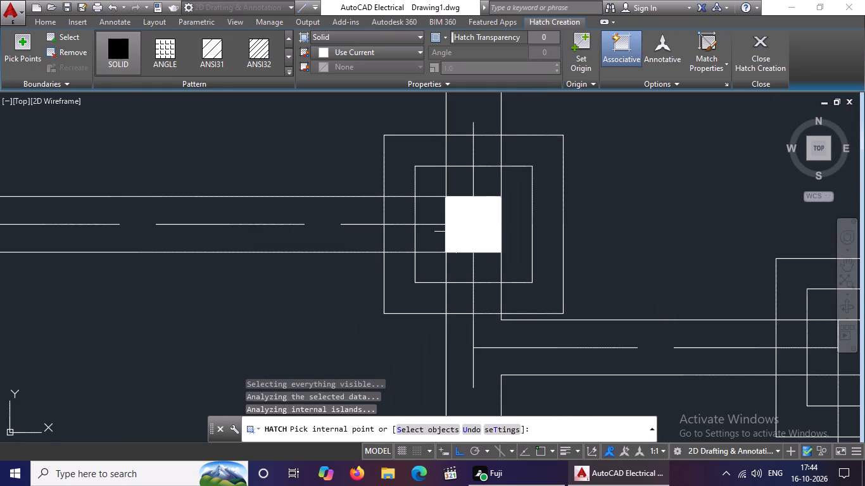
left_click(476, 228)
scroll(477, 229, "down", 4)
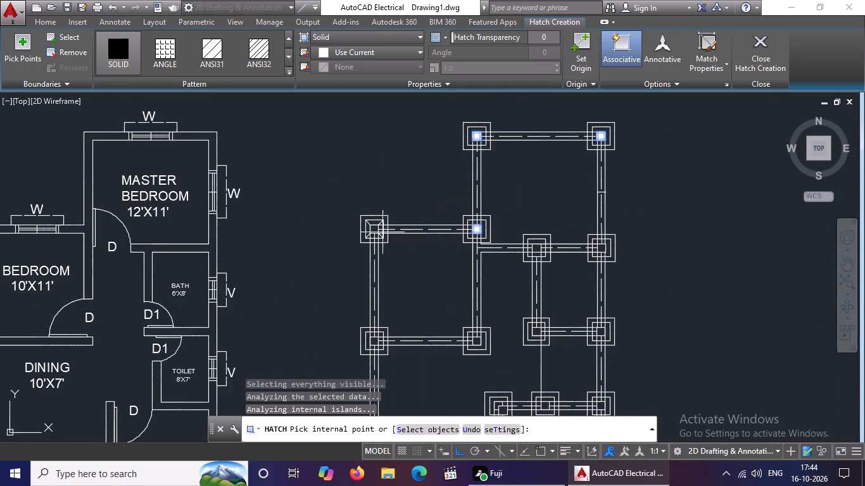
scroll(382, 232, "up", 4)
left_click(327, 205)
Fill the two columns on the upper beam of the small bath-sized room on the east side with solid hatch.
scroll(330, 205, "down", 3)
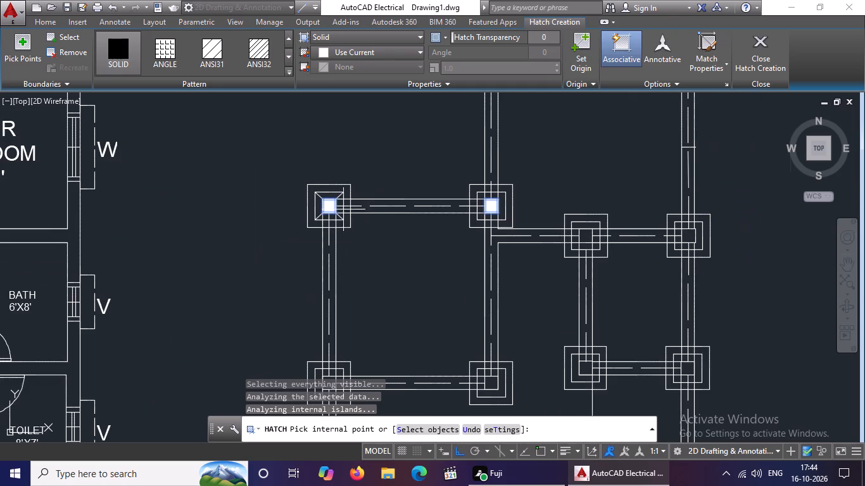
scroll(593, 236, "up", 2)
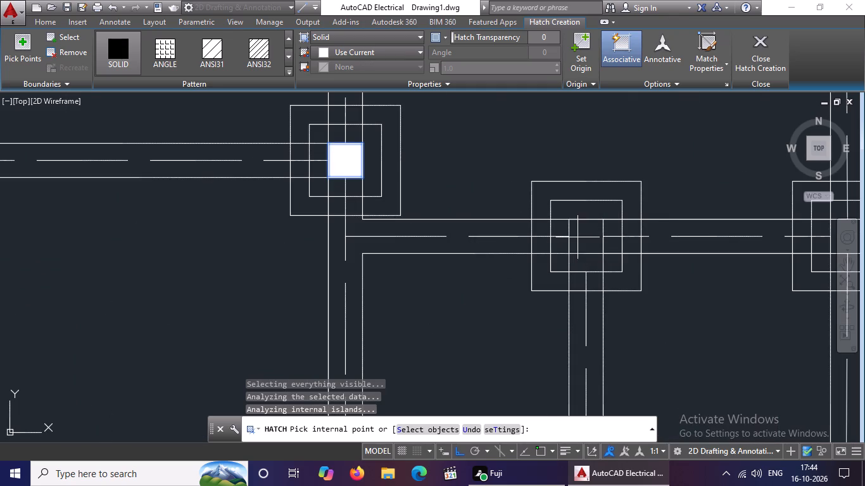
left_click(579, 236)
scroll(586, 238, "down", 3)
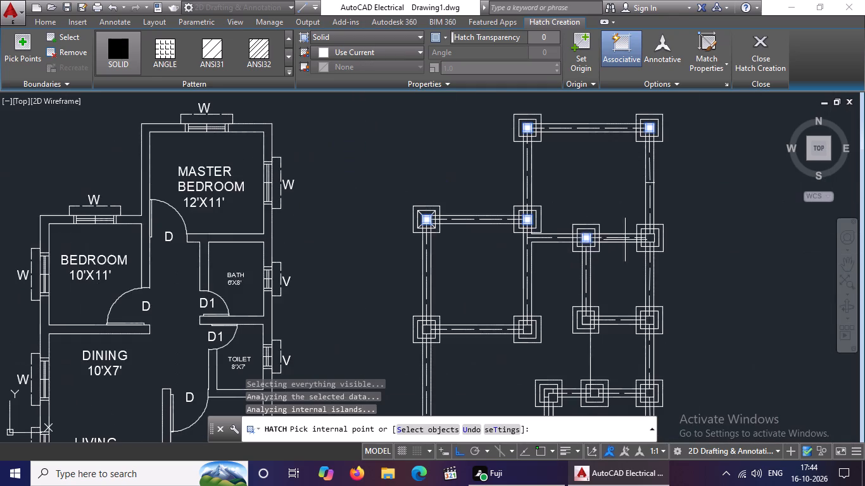
scroll(645, 242, "up", 6)
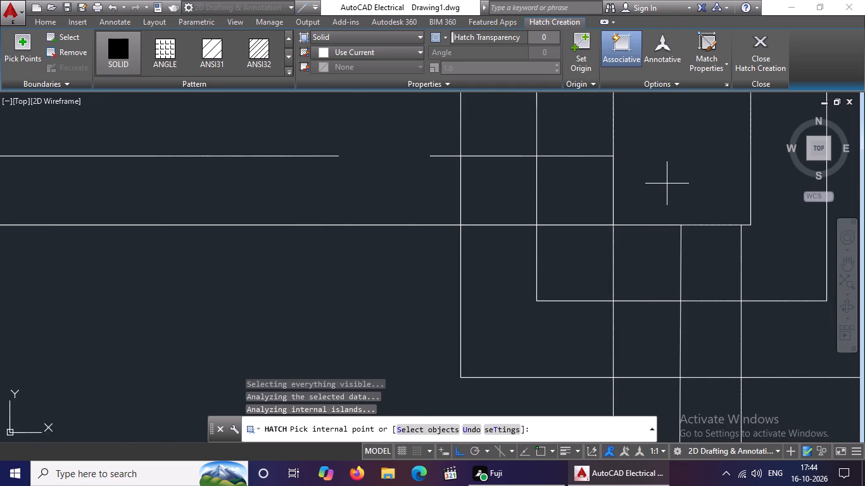
left_click(667, 182)
Fill the two columns on the lower beam of the same small east room with solid hatch and finish the hatch.
scroll(667, 182, "down", 4)
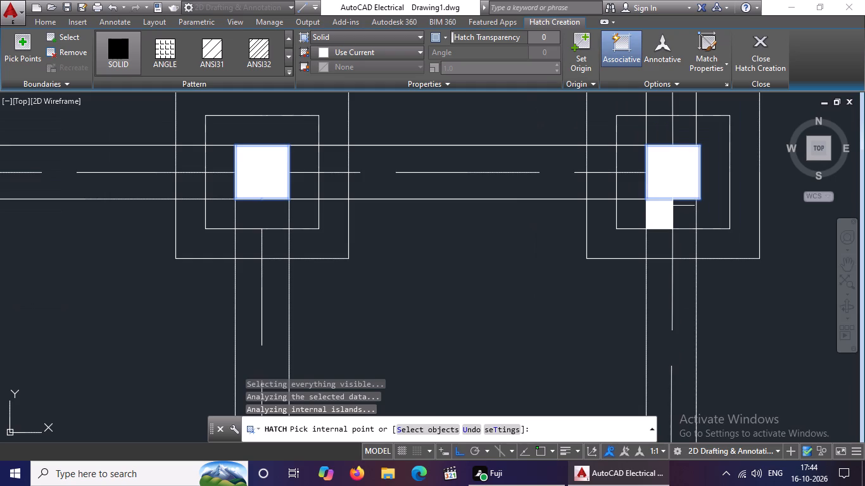
scroll(672, 206, "down", 4)
scroll(676, 273, "up", 6)
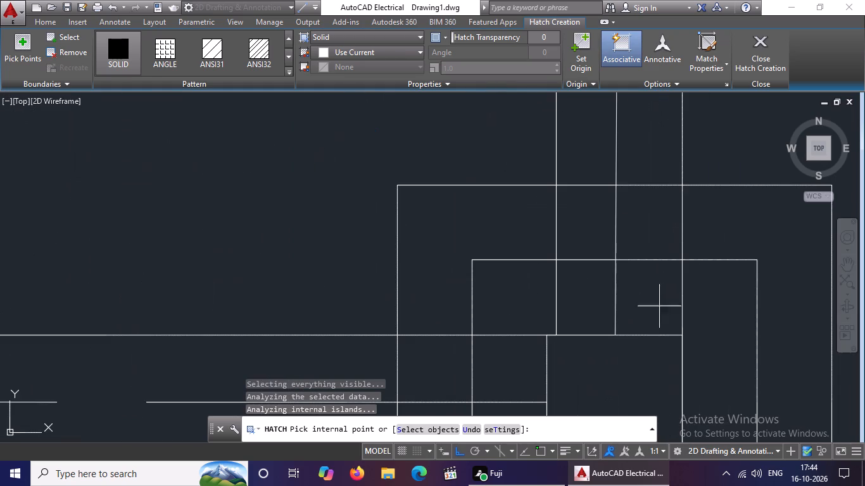
left_click(650, 364)
scroll(654, 349, "down", 4)
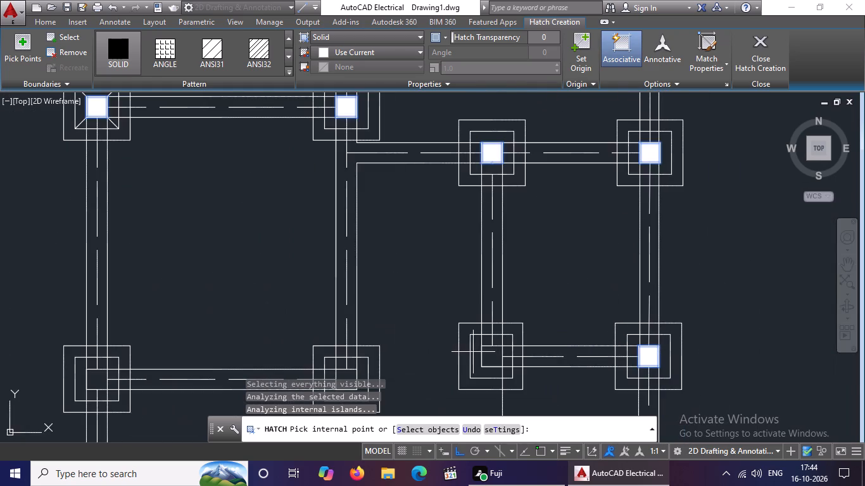
scroll(504, 359, "up", 3)
left_click(465, 351)
scroll(502, 310, "down", 7)
right_click_drag(471, 333, 429, 341)
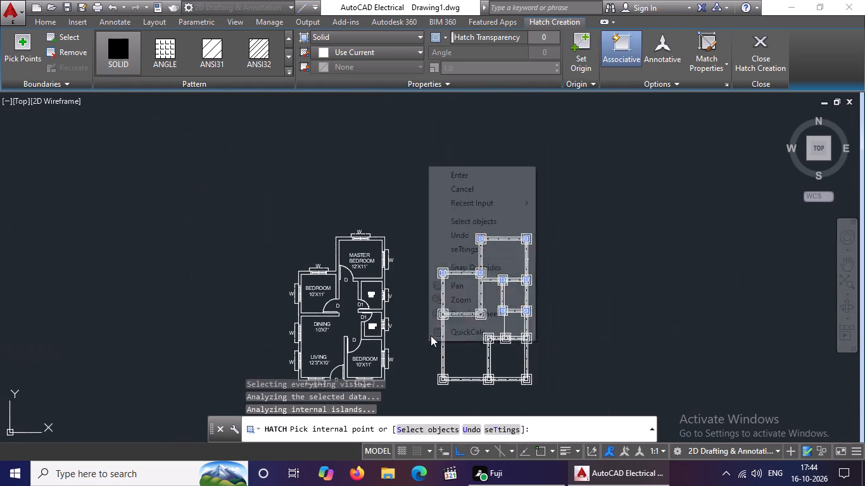
left_click(742, 58)
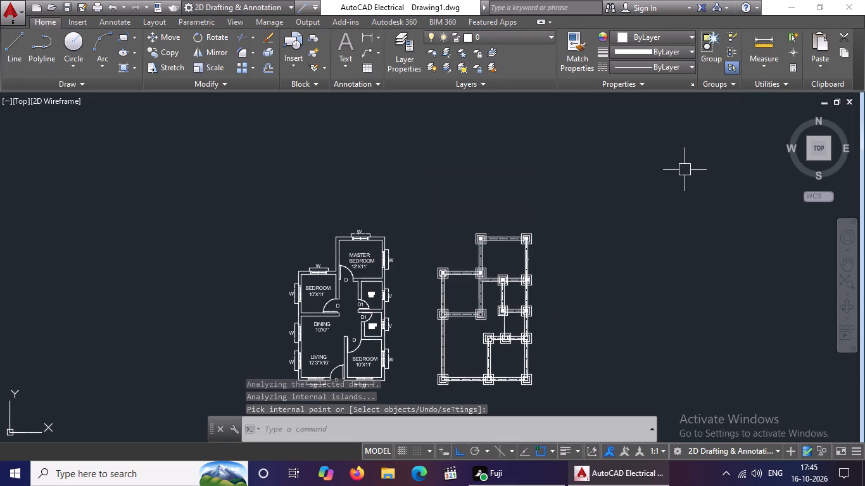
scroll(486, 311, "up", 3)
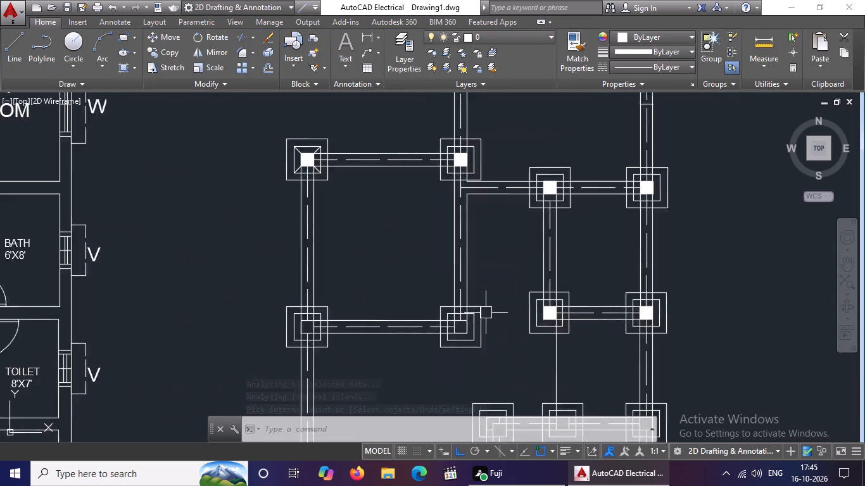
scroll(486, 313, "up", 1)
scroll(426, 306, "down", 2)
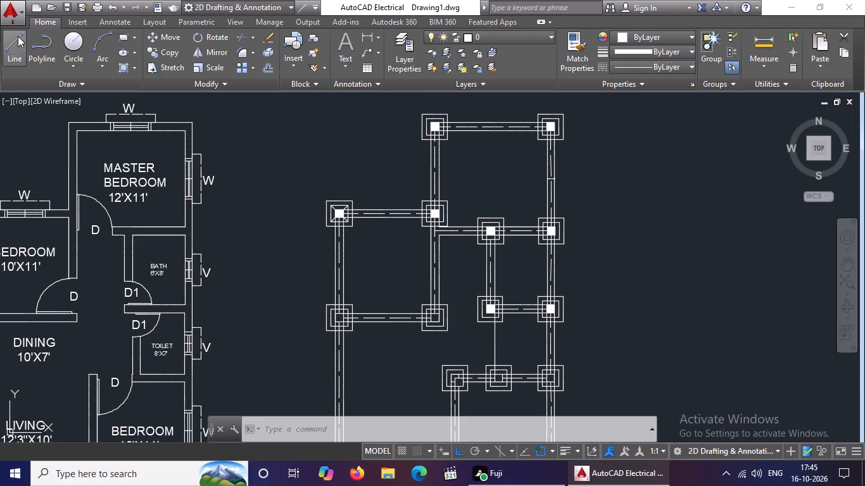
Save the drawing as an AutoCAD drawing named "20 20" in the Documents folder.
left_click(14, 13)
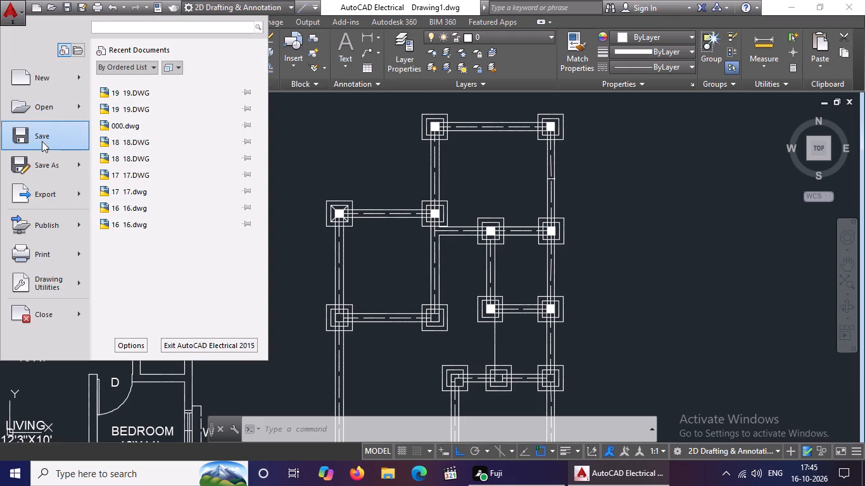
left_click(77, 159)
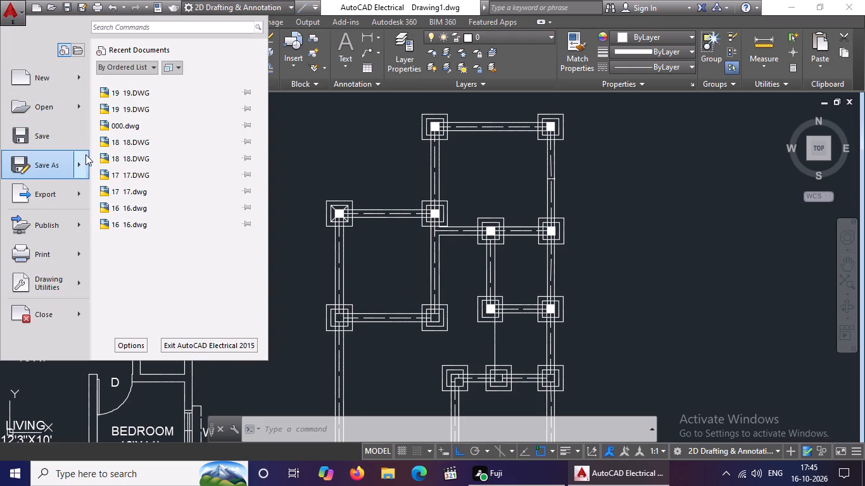
left_click(129, 94)
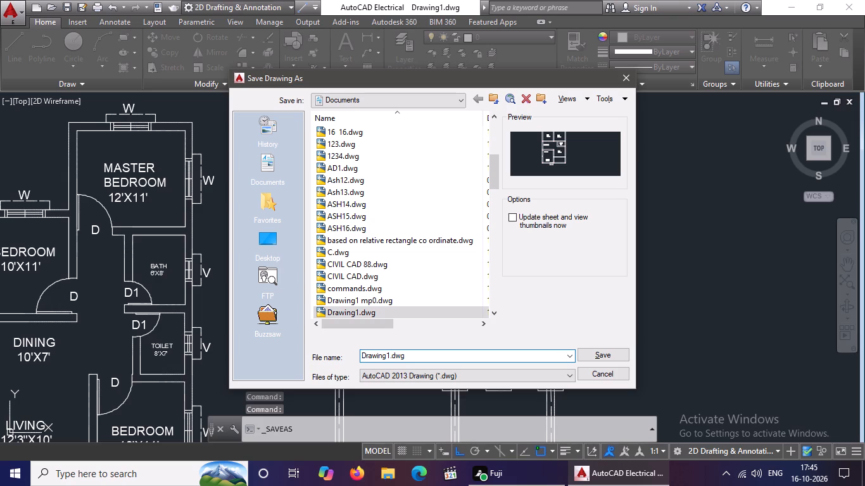
left_click(388, 355)
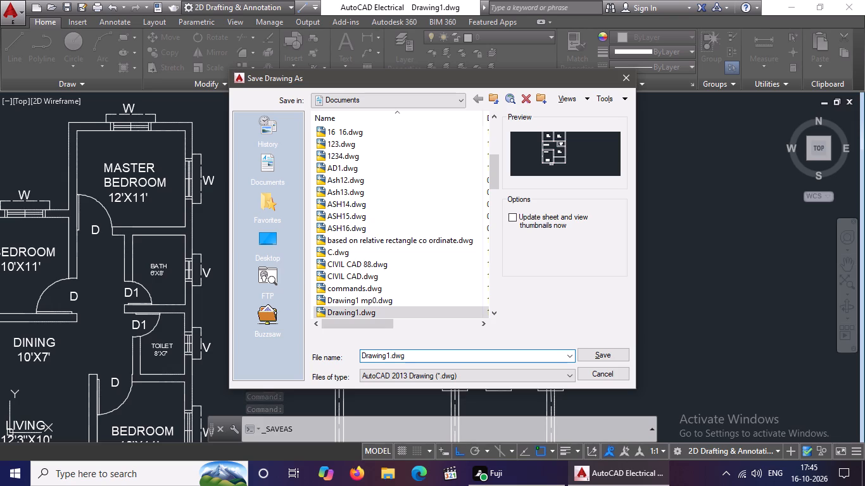
key("BackSpace")
key("BackSpace")
key("BackSpace")
key("BackSpace")
key("BackSpace")
key("BackSpace")
key("BackSpace")
key("BackSpace")
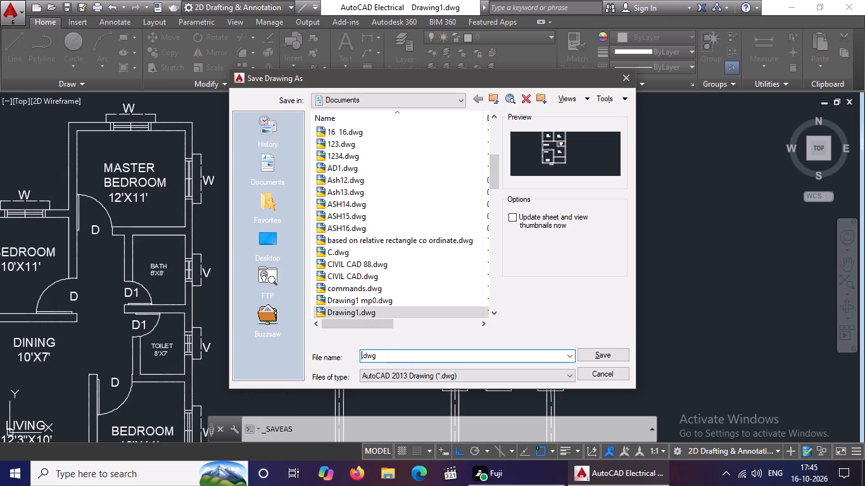
key("BackSpace")
key("BackSpace")
key("BackSpace")
type("20 20")
left_click(609, 354)
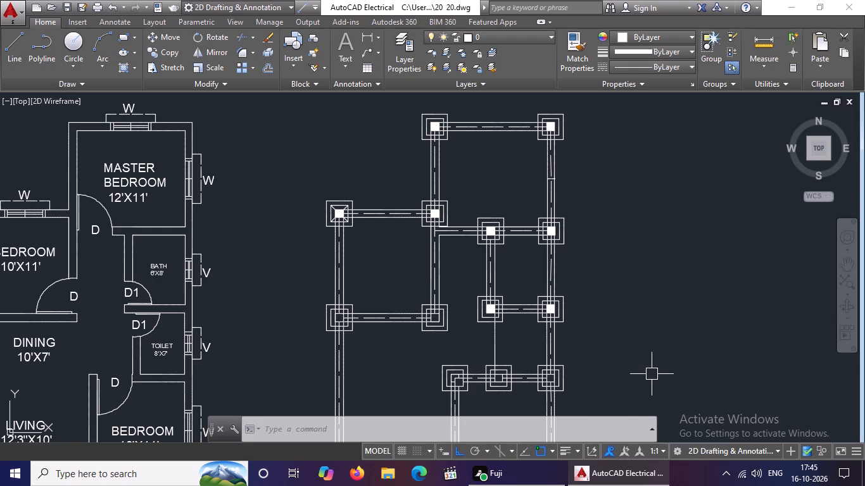
key("Escape")
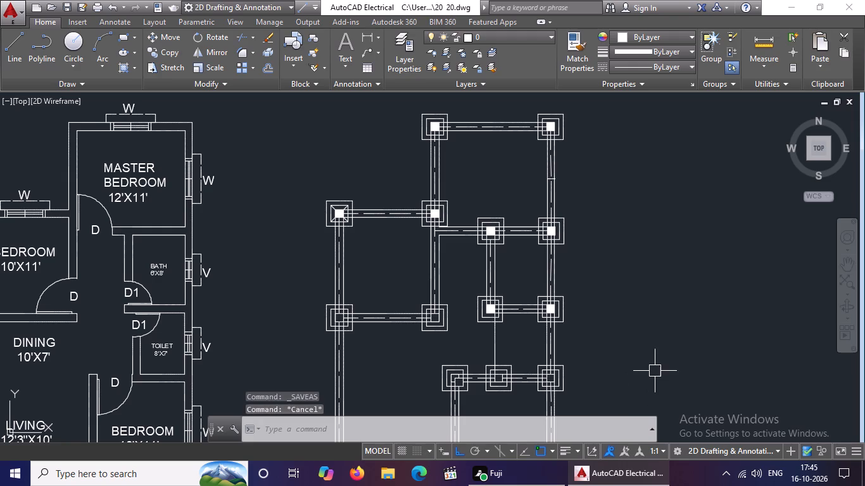
Fill the two columns at the west and east ends of the northwest room's lower beam with solid hatch.
scroll(656, 379, "down", 1)
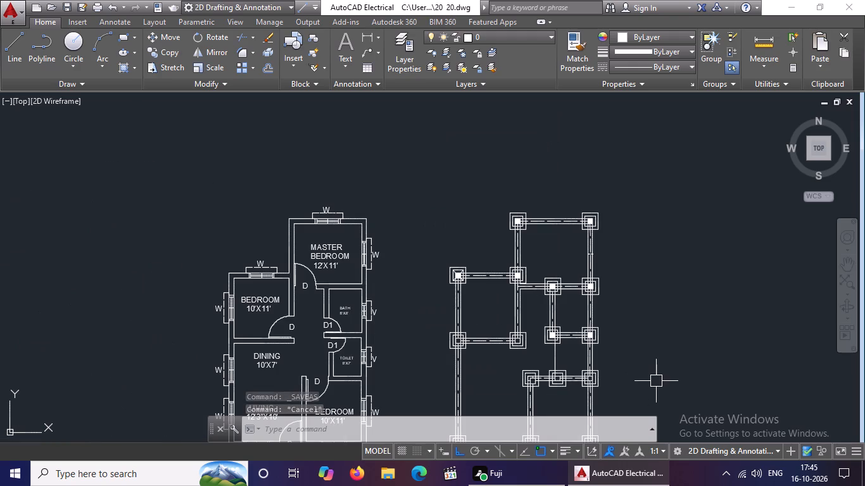
middle_click_drag(647, 363, 640, 308)
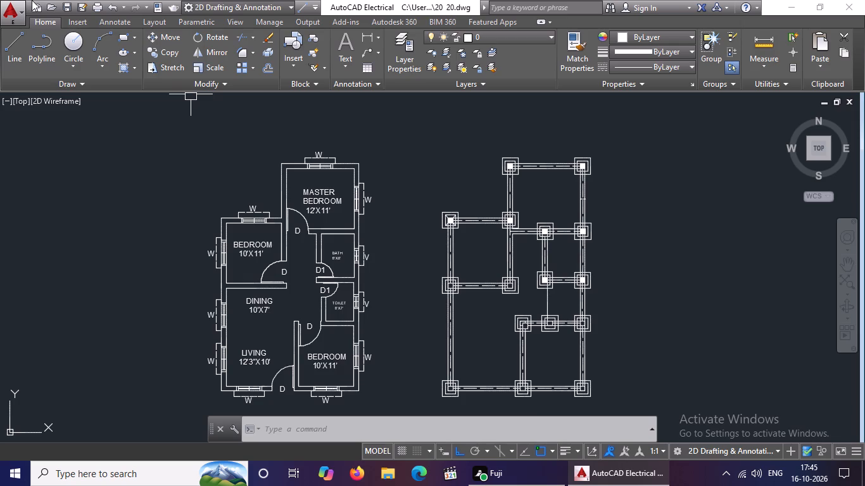
left_click(131, 68)
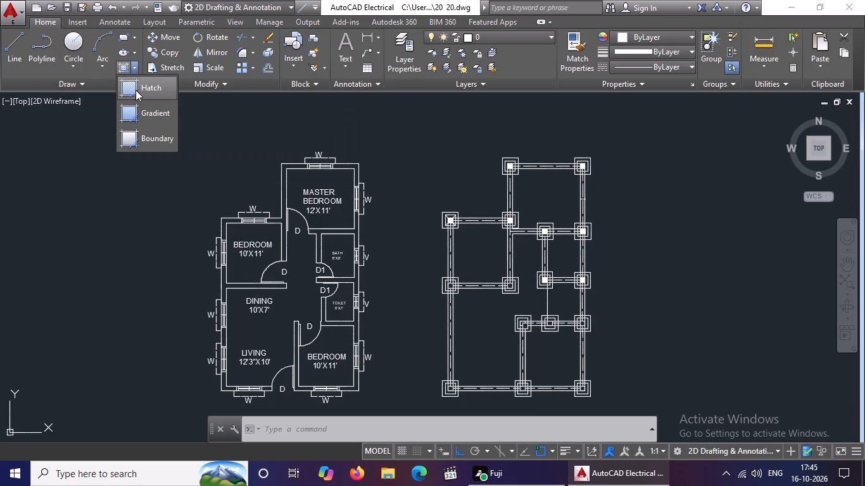
left_click(136, 89)
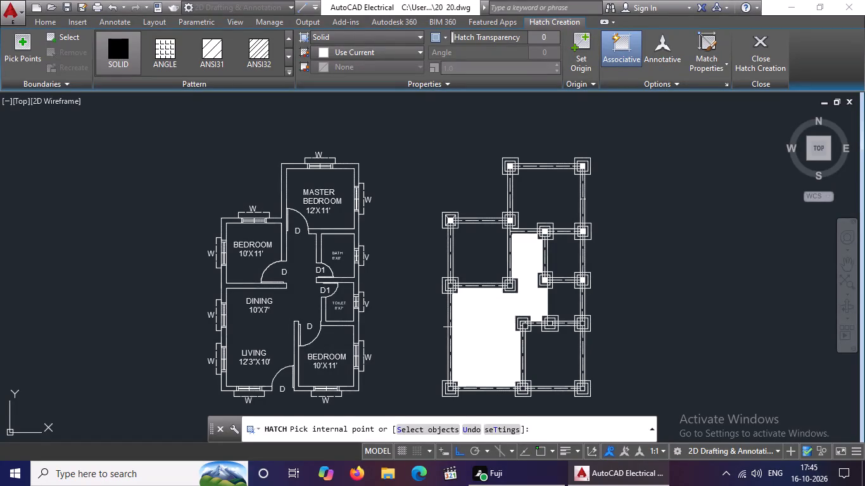
scroll(436, 293, "up", 3)
scroll(498, 274, "up", 2)
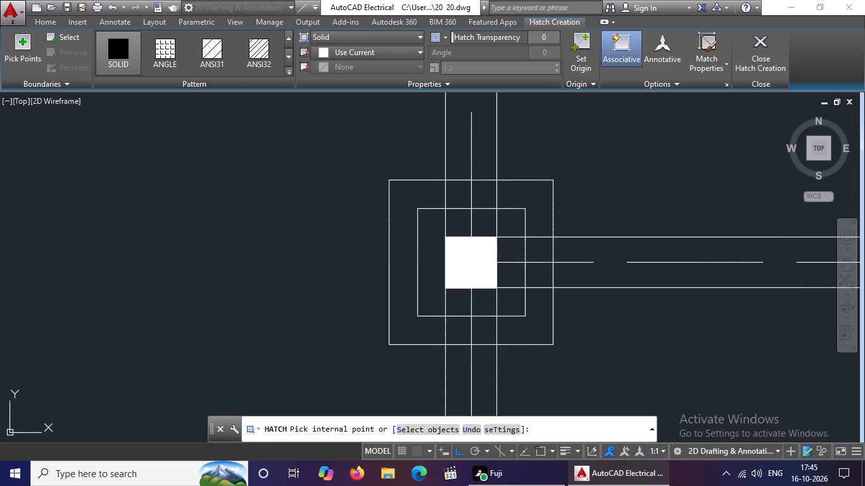
left_click(477, 250)
scroll(479, 251, "down", 4)
scroll(569, 255, "up", 3)
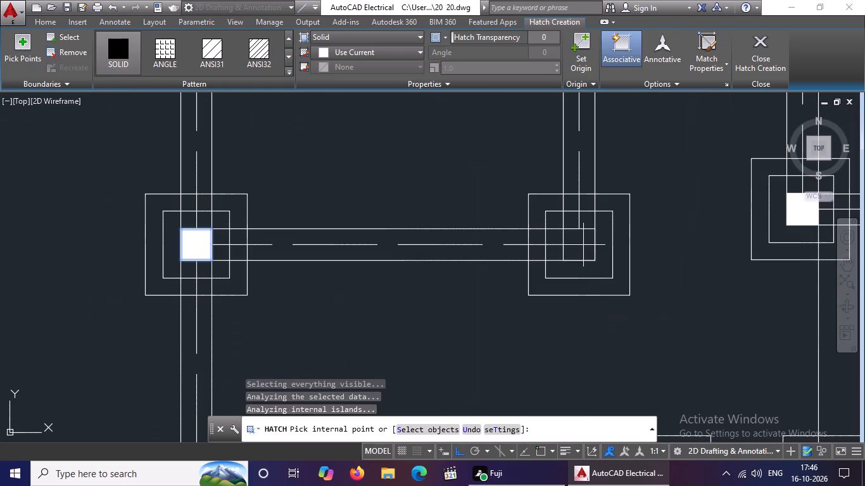
left_click(584, 244)
Fill the middle and east columns on the upper beam of the southeast room with the solid hatch.
scroll(583, 244, "down", 3)
scroll(613, 316, "up", 2)
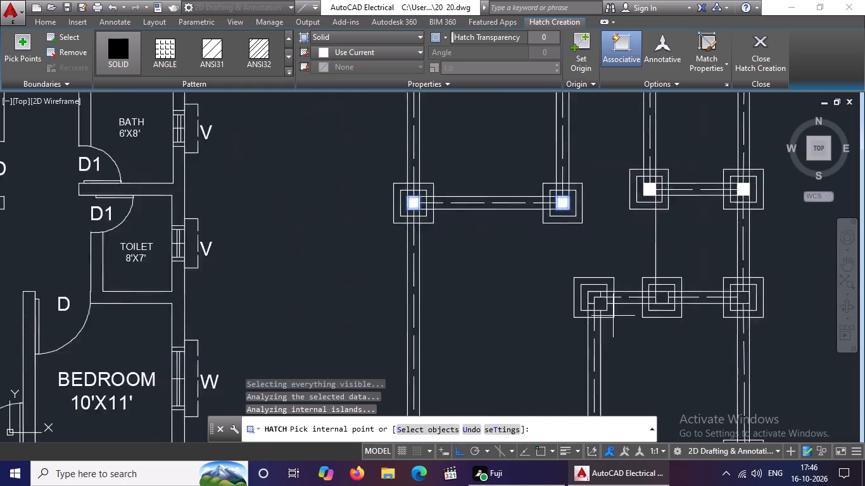
scroll(613, 316, "up", 2)
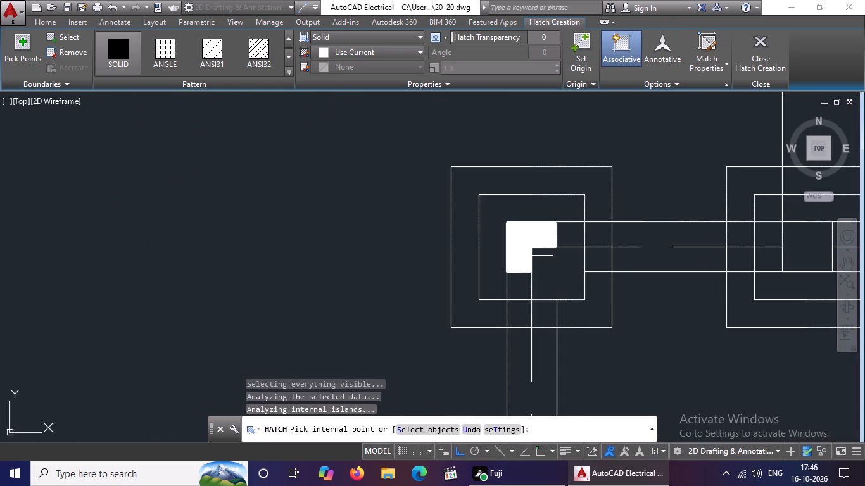
scroll(558, 267, "down", 4)
scroll(622, 264, "up", 3)
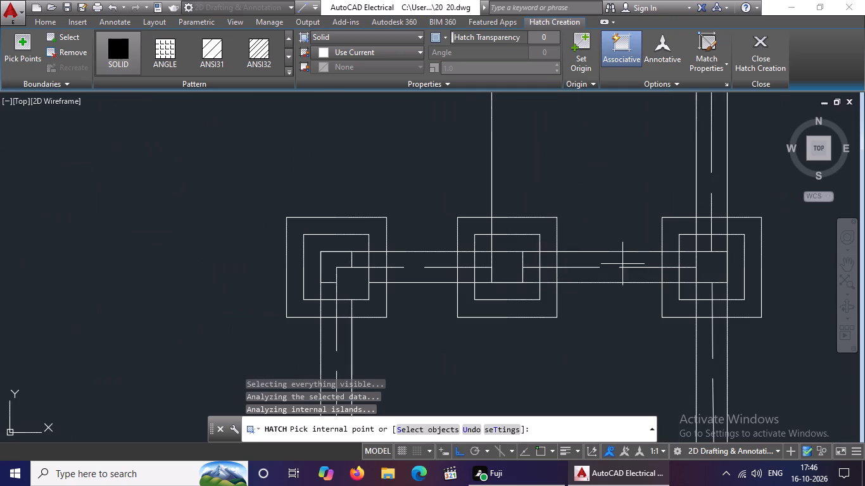
left_click(507, 266)
left_click(706, 268)
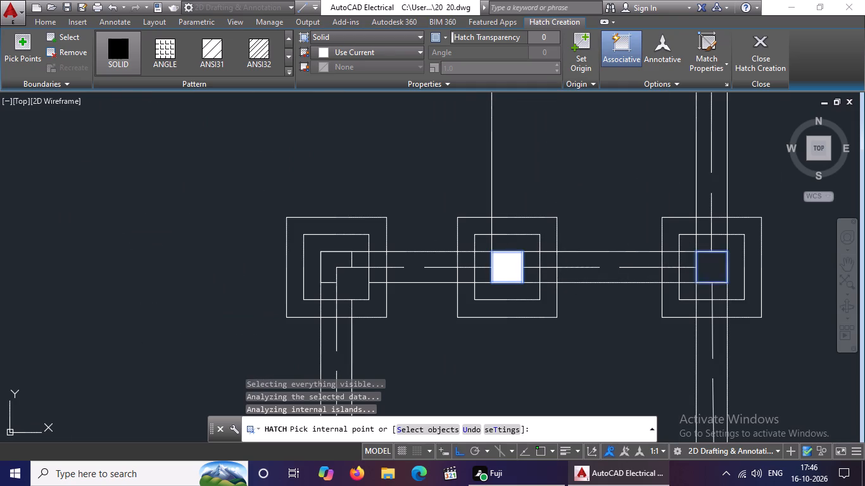
Fill the east, middle and west columns on the layout's southernmost beam with solid hatch and finish the hatch.
scroll(711, 264, "down", 5)
scroll(712, 304, "up", 4)
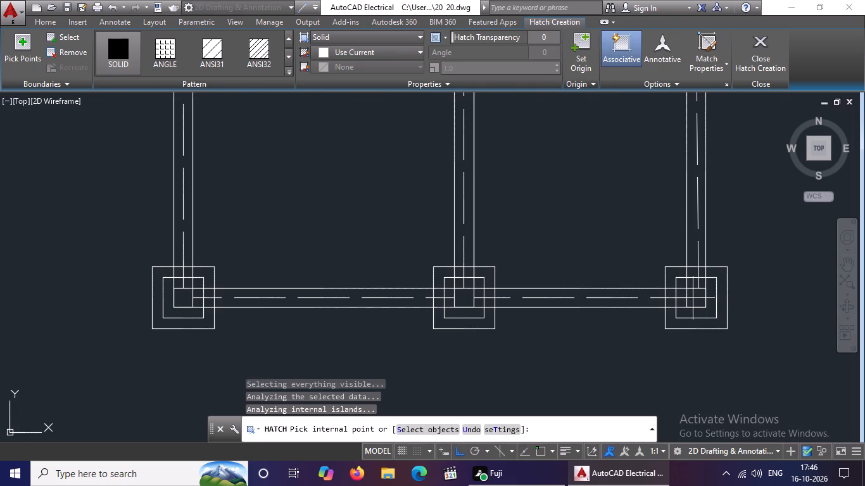
left_click(698, 298)
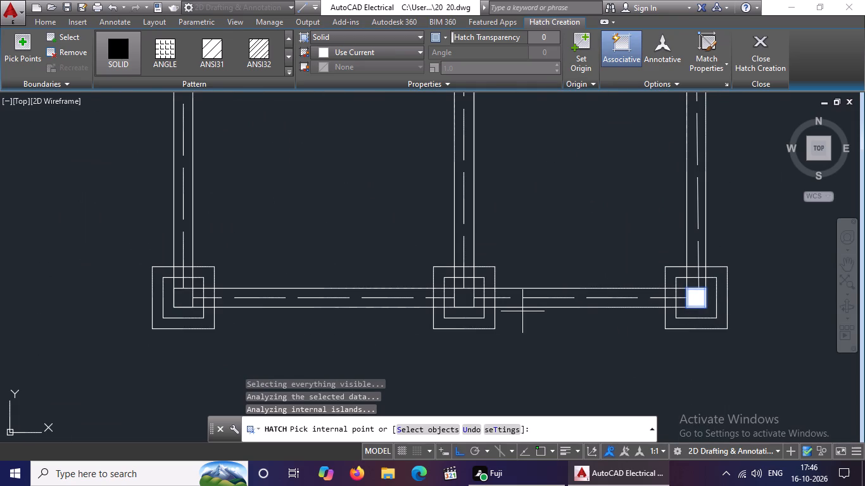
scroll(508, 306, "up", 2)
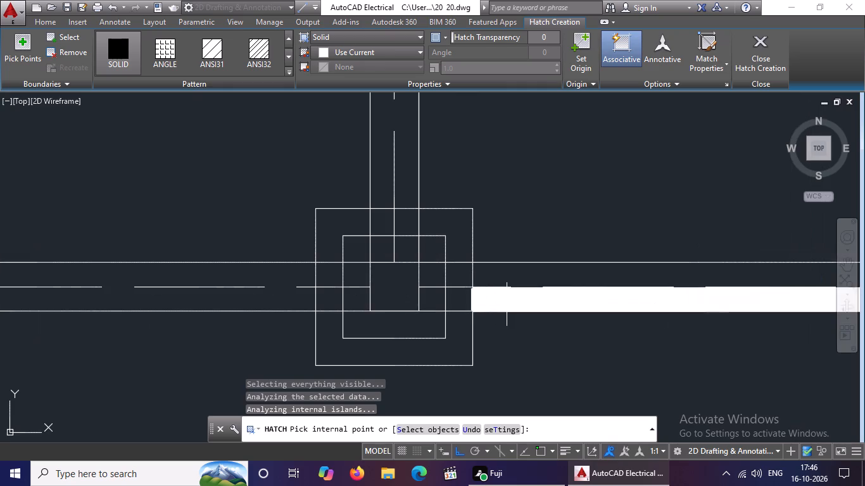
left_click(400, 285)
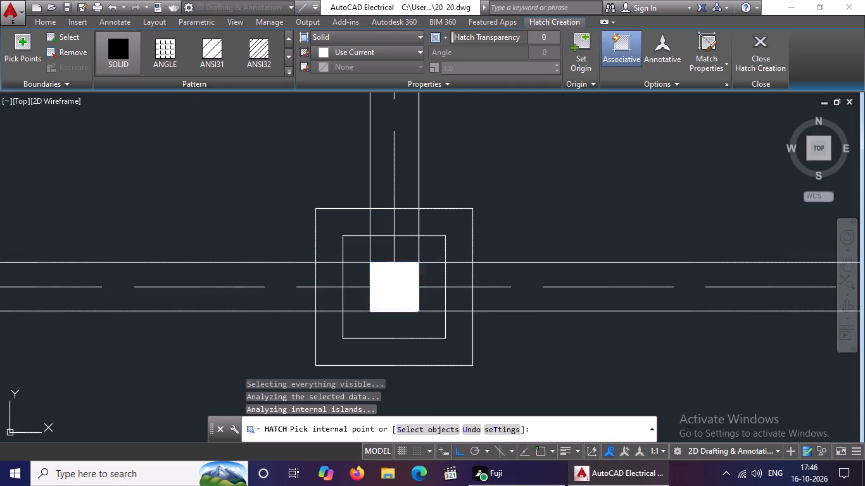
scroll(401, 286, "down", 3)
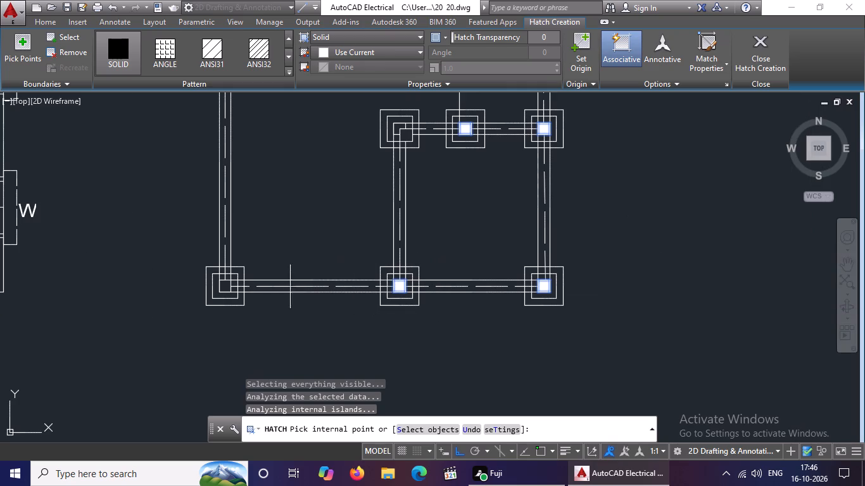
scroll(225, 279, "up", 3)
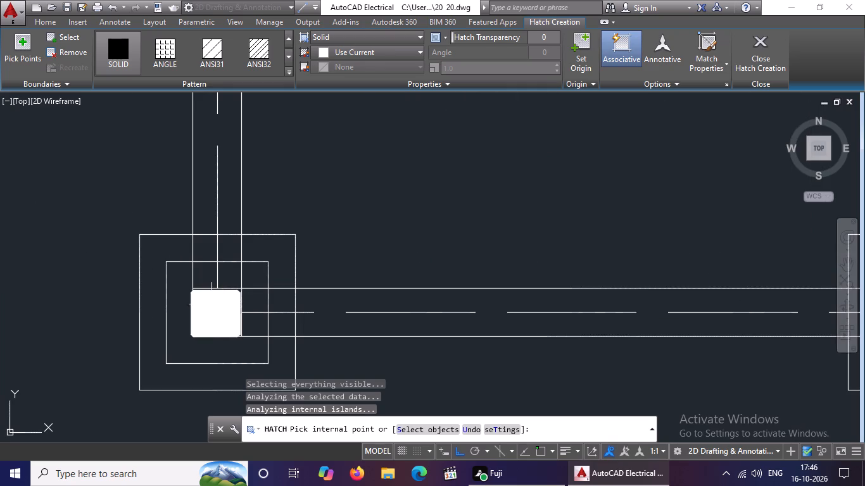
left_click(224, 295)
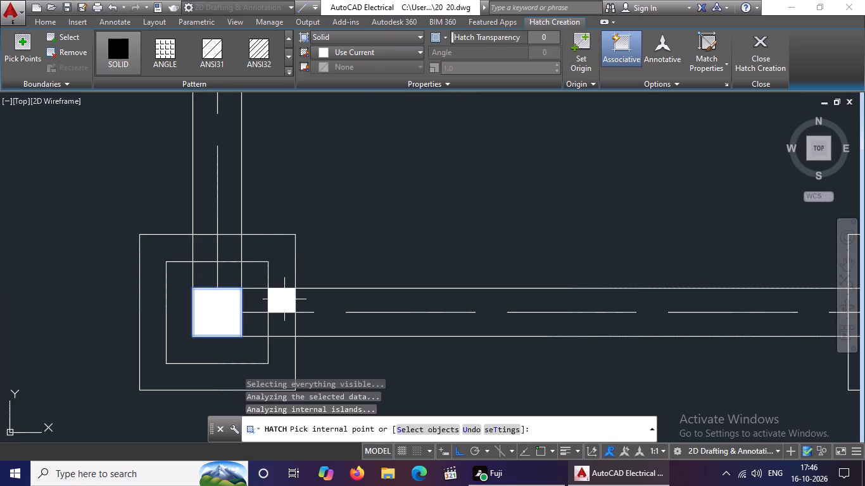
left_click(753, 58)
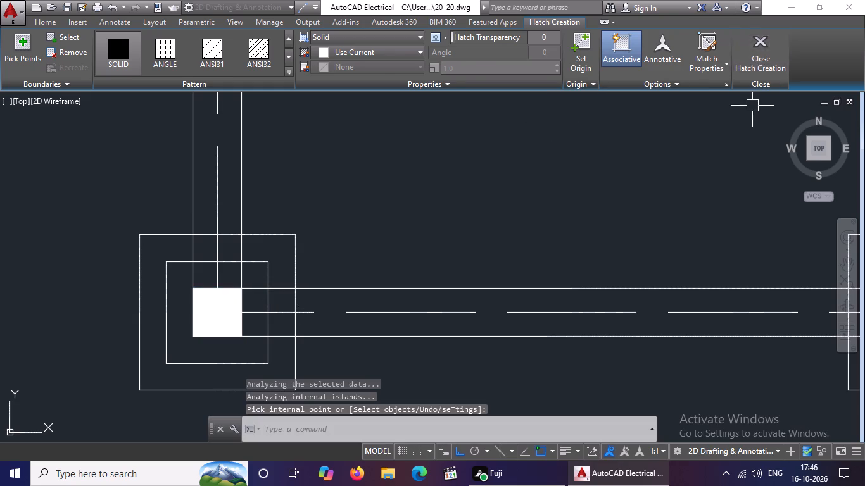
Extend the two short edge lines of the column at the southeast room's northwest corner until they close its square.
scroll(750, 113, "down", 4)
middle_click_drag(742, 161, 598, 347)
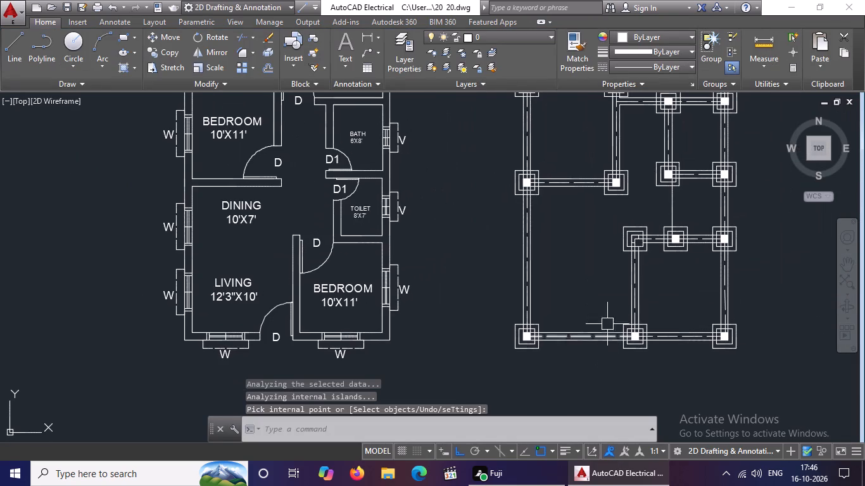
scroll(653, 264, "up", 1)
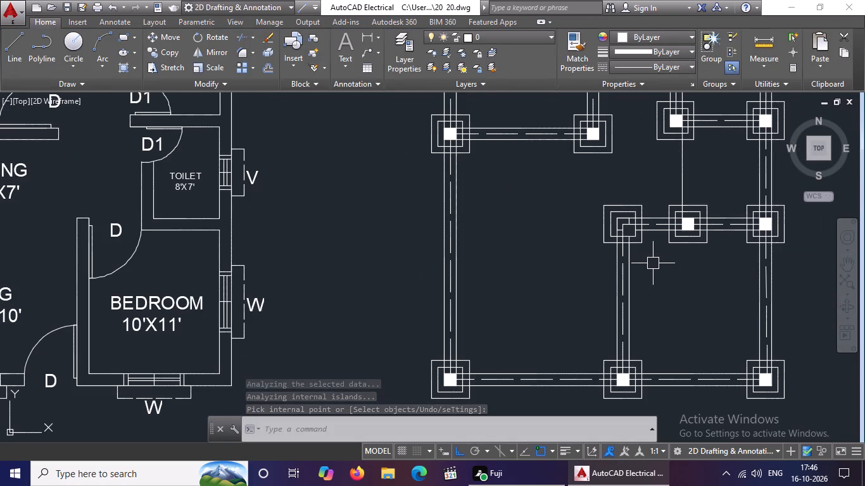
key("Escape")
scroll(617, 212, "up", 1)
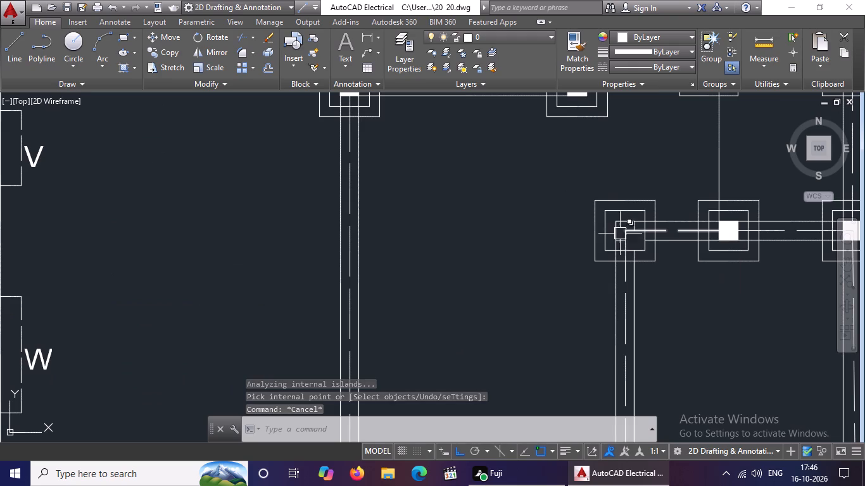
scroll(624, 237, "up", 2)
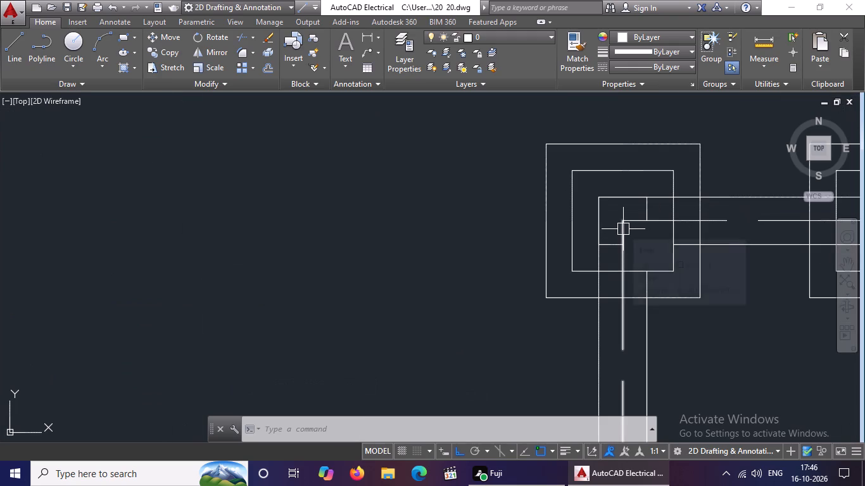
key("Escape")
type("EX")
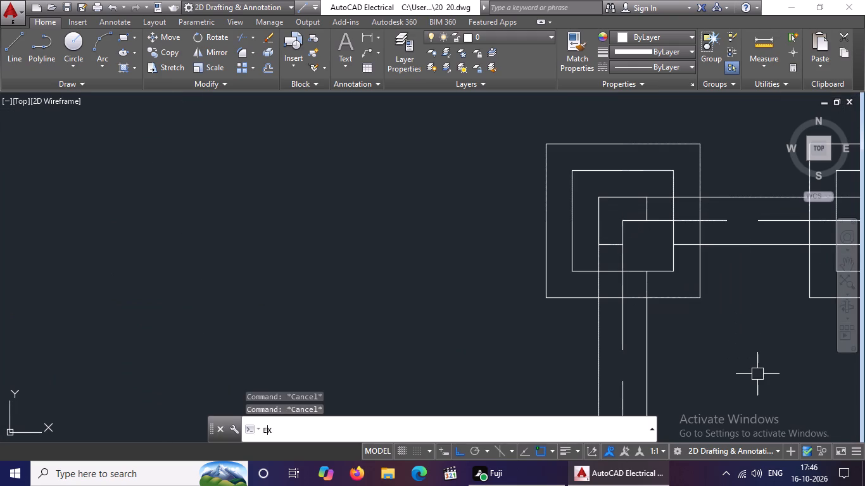
key("space")
key("space")
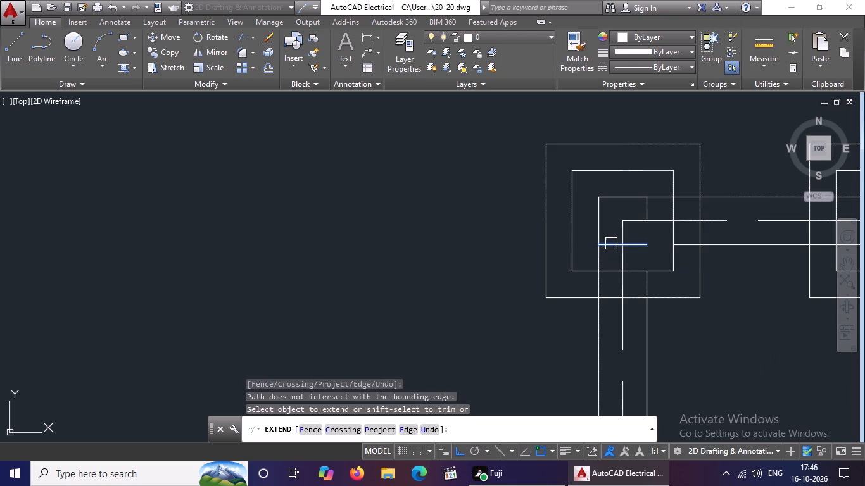
left_click(611, 244)
left_click(646, 209)
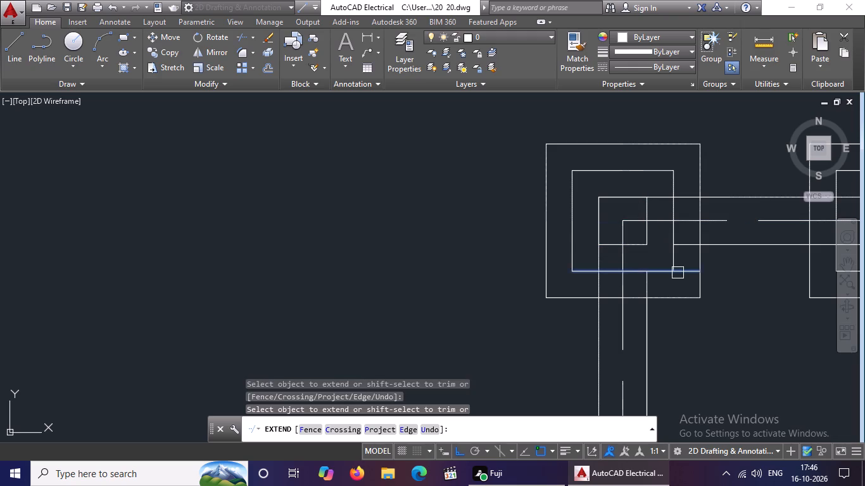
key("Escape")
Trim away both beam centrelines inside the square column at the southeast room's northwest corner.
type("TR")
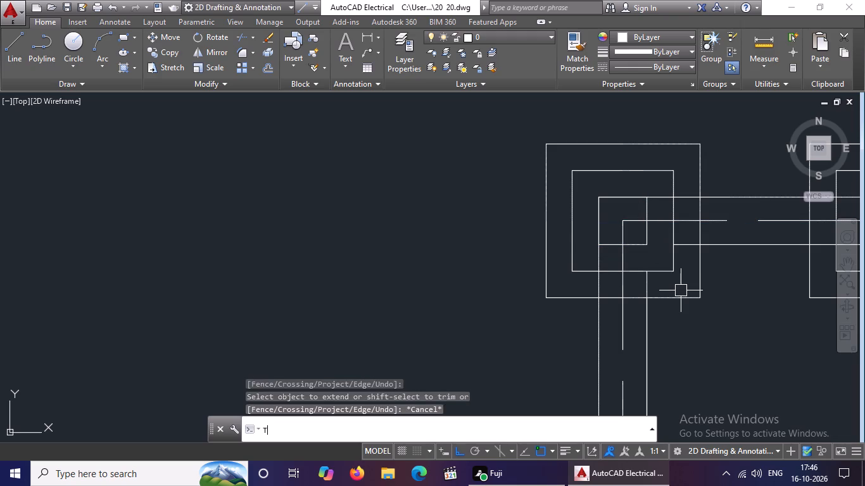
key("space")
key("space")
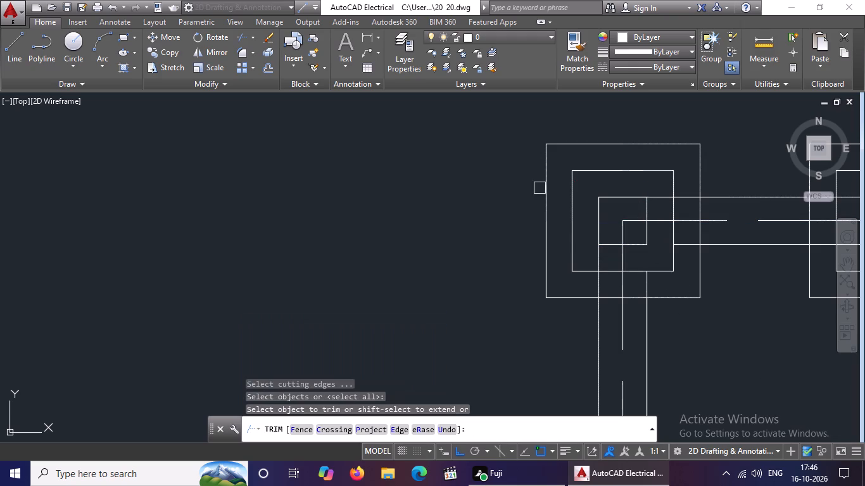
left_click(619, 240)
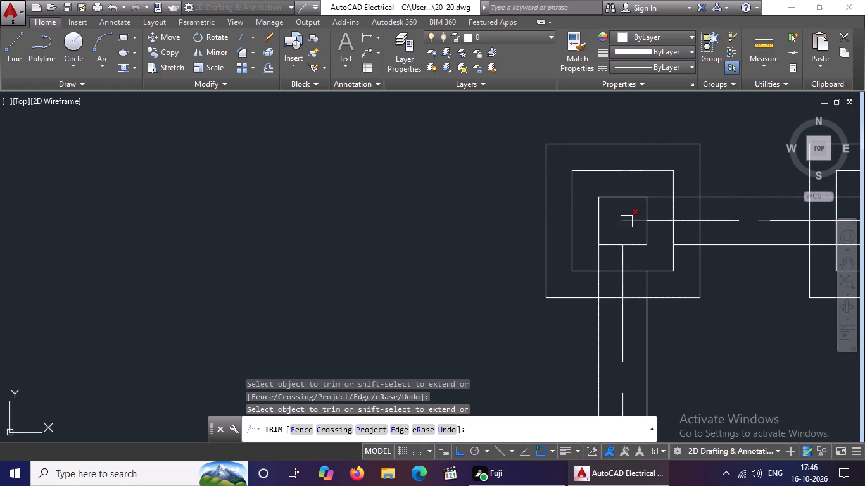
left_click(626, 221)
scroll(682, 254, "down", 2)
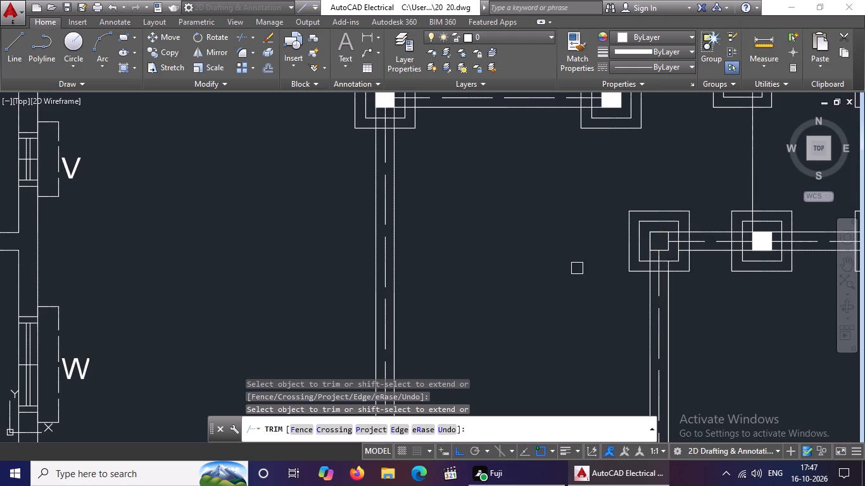
key("Escape")
Fill the closed column at the southeast room's northwest corner with solid hatch and finish the hatch.
left_click(121, 66)
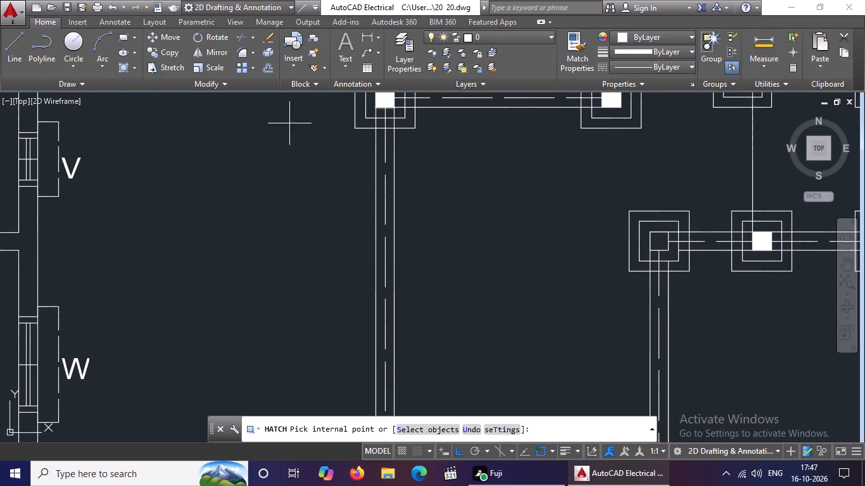
scroll(729, 264, "up", 2)
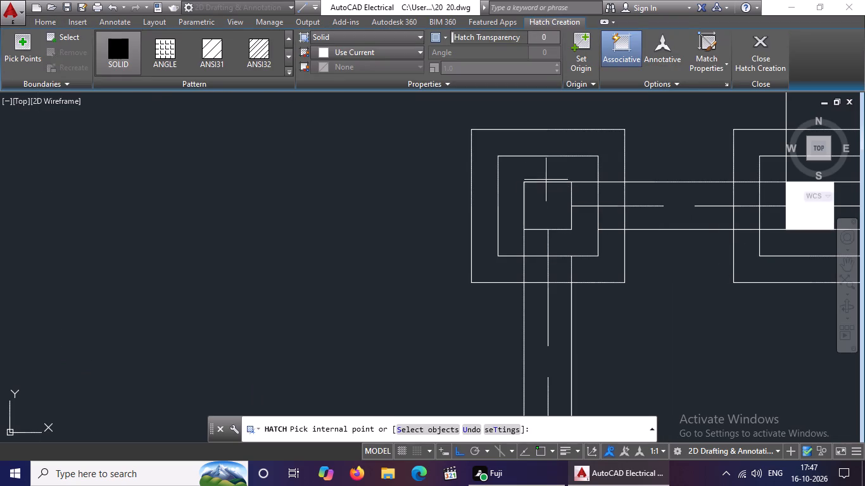
left_click(550, 203)
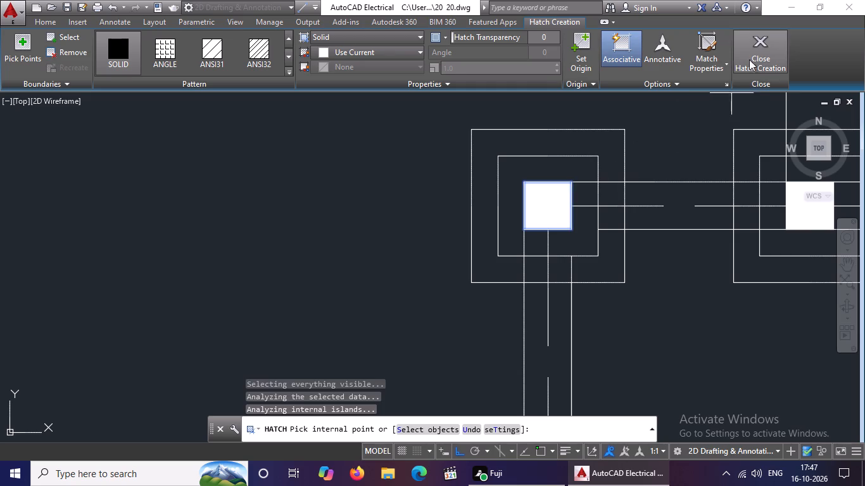
left_click(749, 59)
scroll(740, 168, "up", 1)
scroll(740, 168, "down", 6)
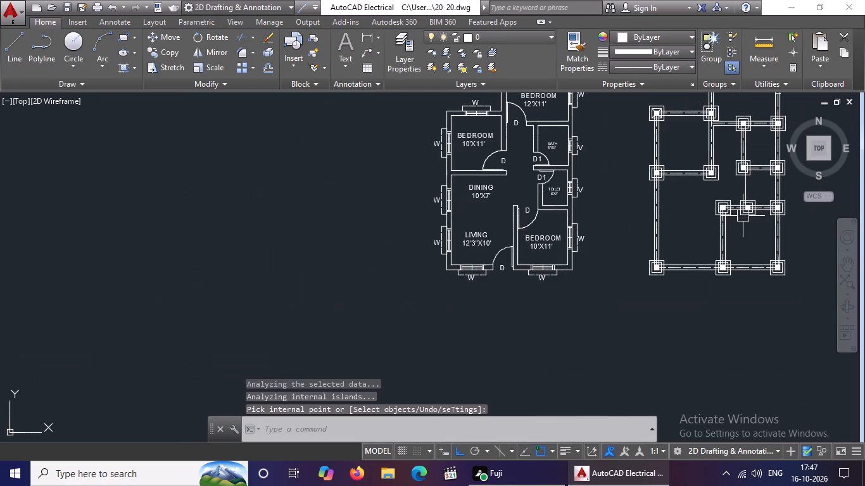
middle_click_drag(746, 233, 747, 304)
key("Escape")
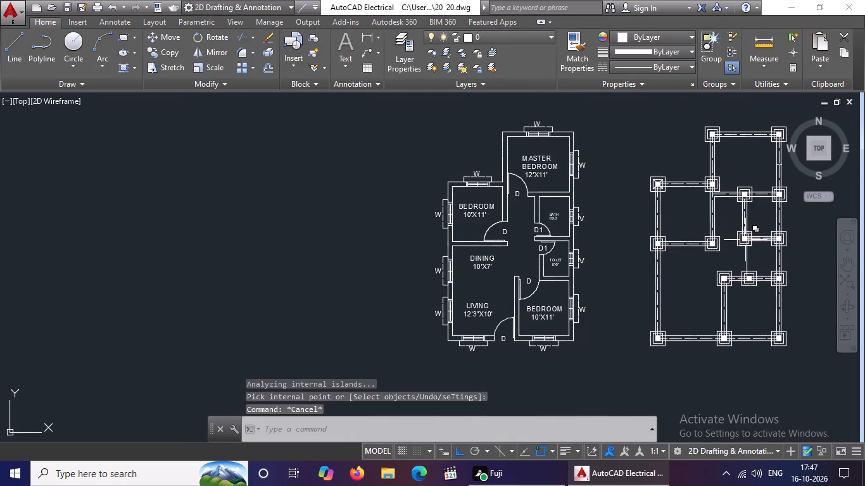
middle_click_drag(746, 240, 669, 261)
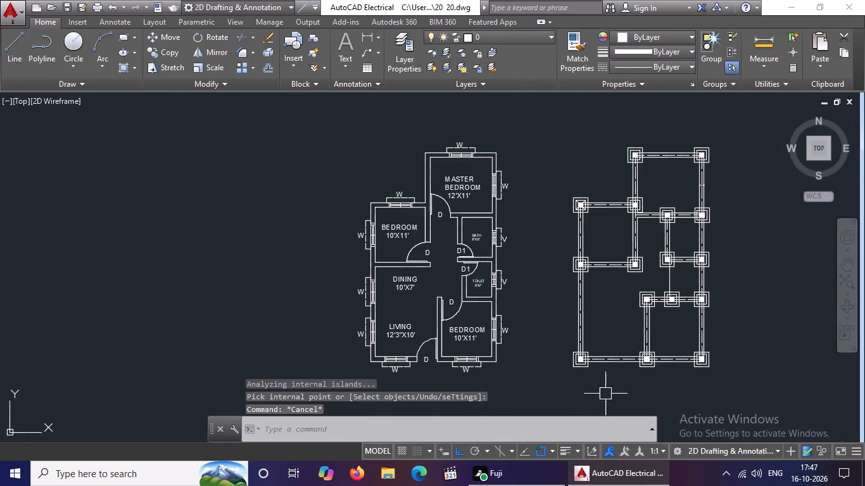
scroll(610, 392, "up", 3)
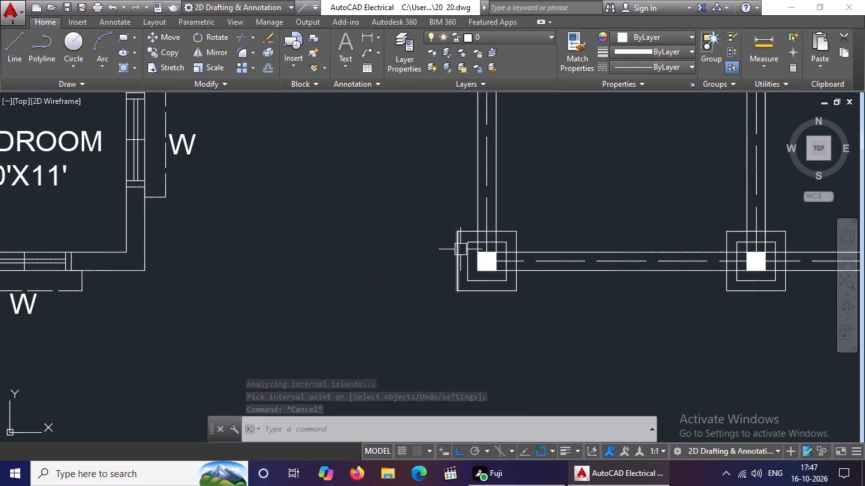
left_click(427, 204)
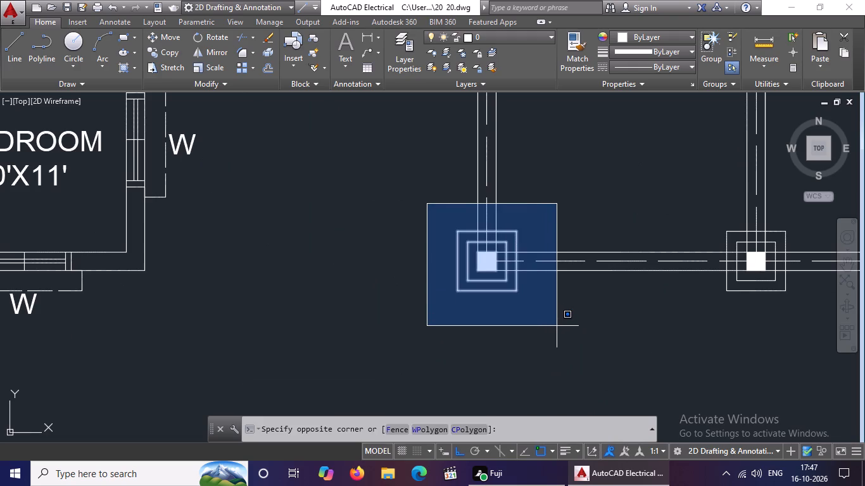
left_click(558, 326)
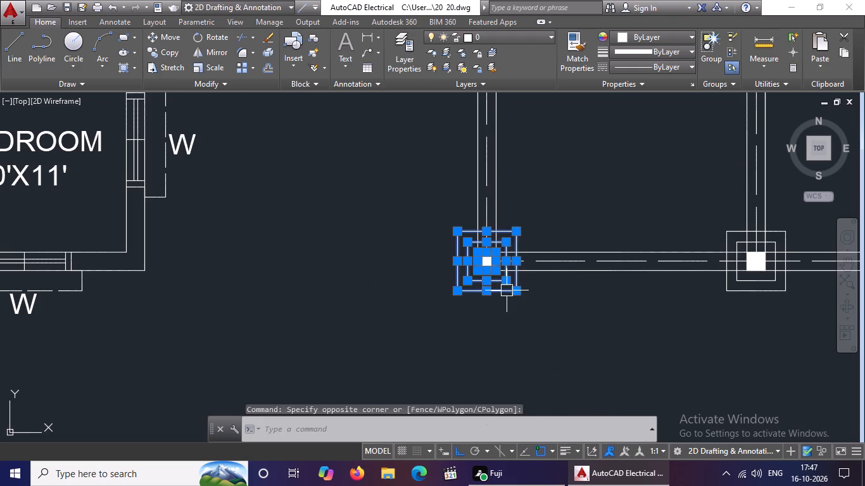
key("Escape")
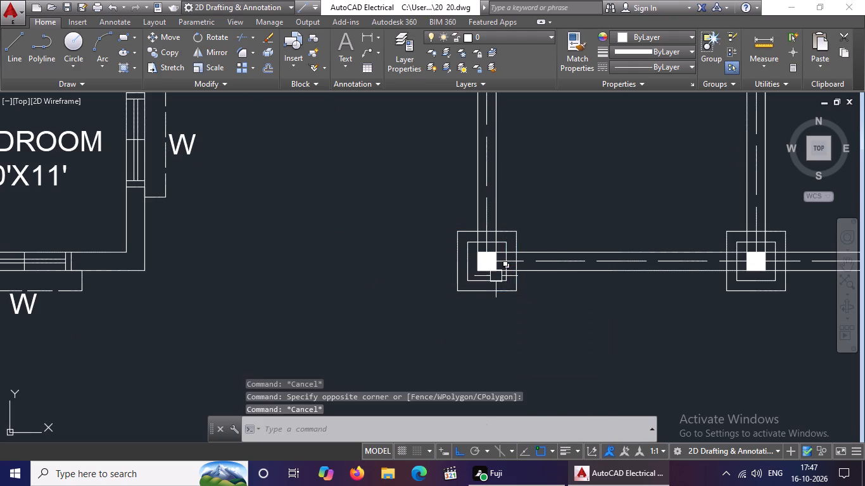
Change the southern edge of the southwest column's outer outline to the ACAD_ISO02W100 linetype.
left_click(488, 292)
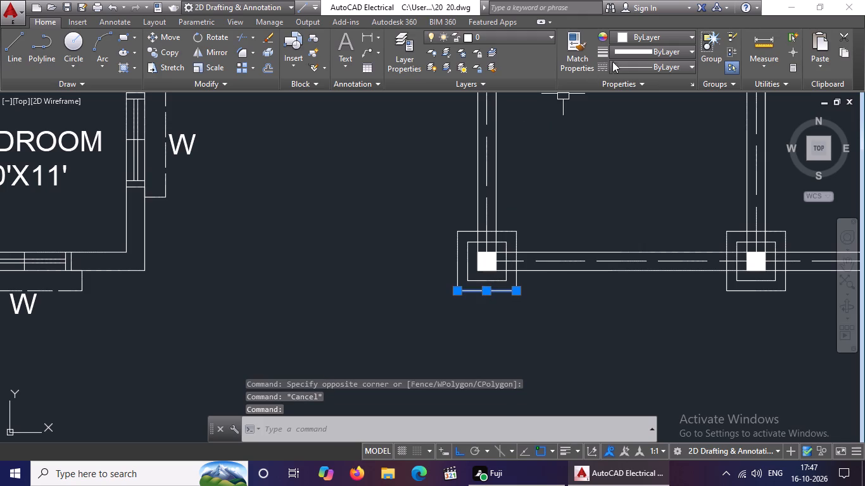
left_click(638, 66)
left_click(651, 110)
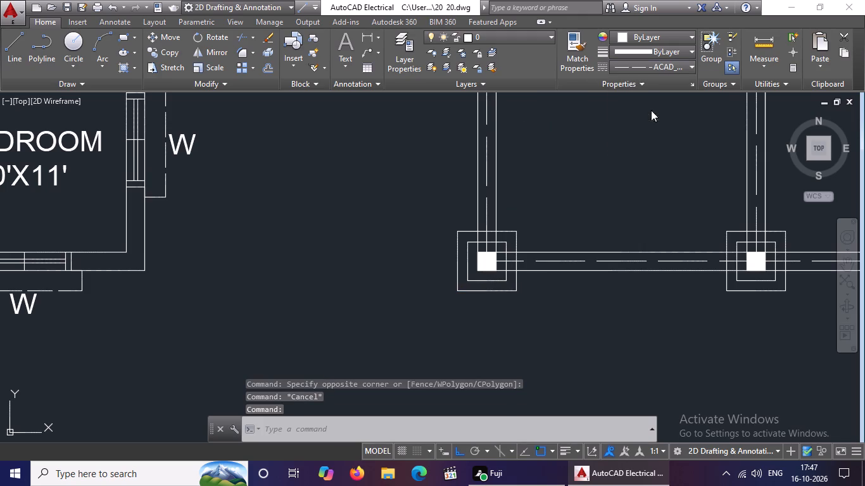
Set the global linetype scale factor to 0.2 in the Linetype Manager, without loading any additional linetypes.
left_click(689, 68)
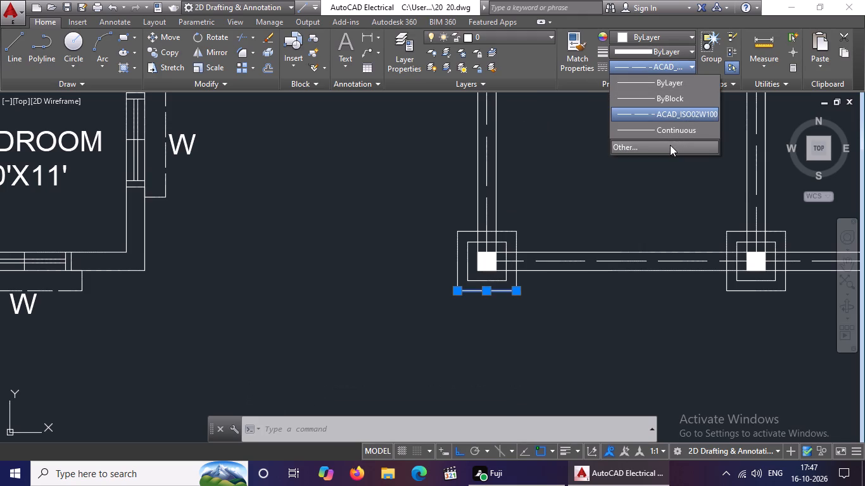
left_click(670, 145)
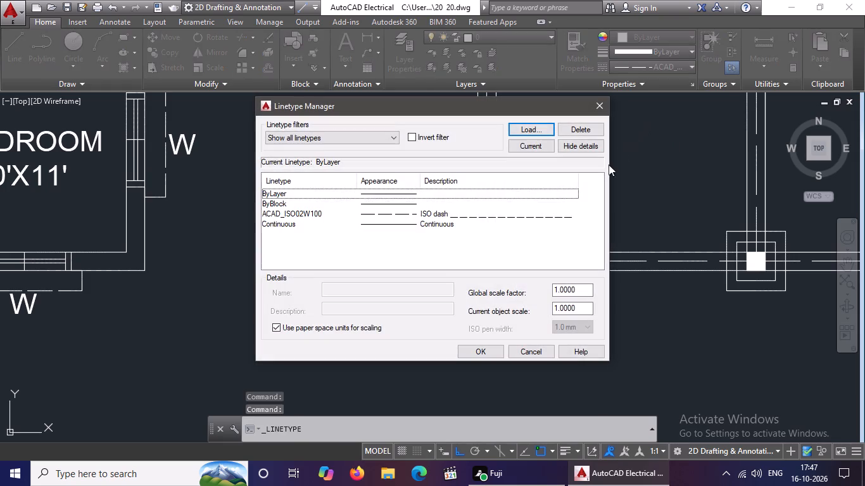
left_click(439, 213)
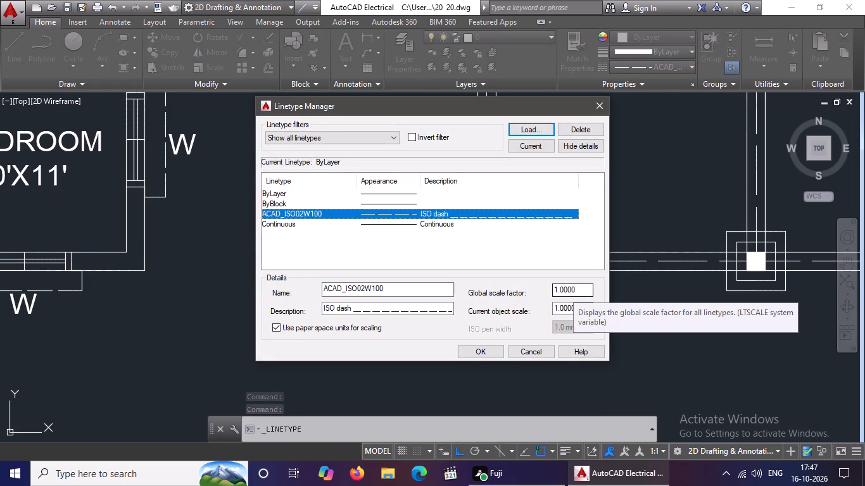
left_click(578, 289)
key("BackSpace")
key("BackSpace")
key("BackSpace")
key("BackSpace")
key("BackSpace")
key("BackSpace")
key("BackSpace")
key("BackSpace")
key("BackSpace")
key("BackSpace")
key("BackSpace")
key("BackSpace")
key("BackSpace")
key("BackSpace")
key("BackSpace")
key("BackSpace")
key("BackSpace")
key("BackSpace")
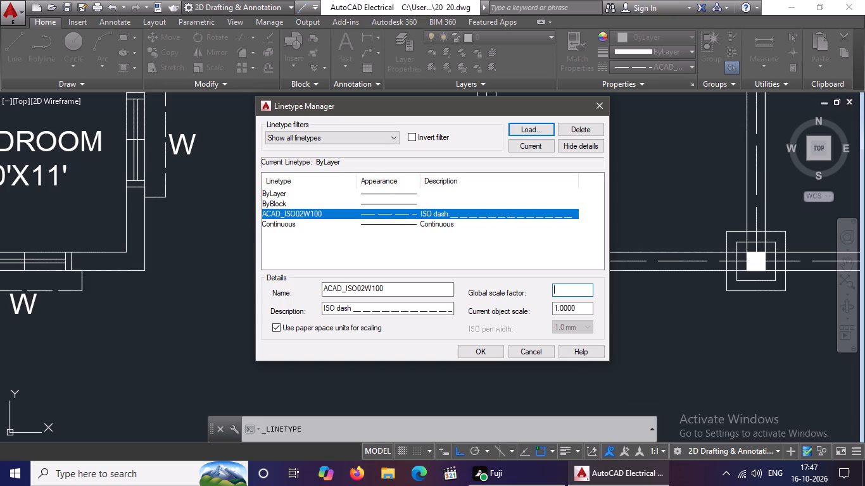
key("0")
key("period")
key("2")
key("Return")
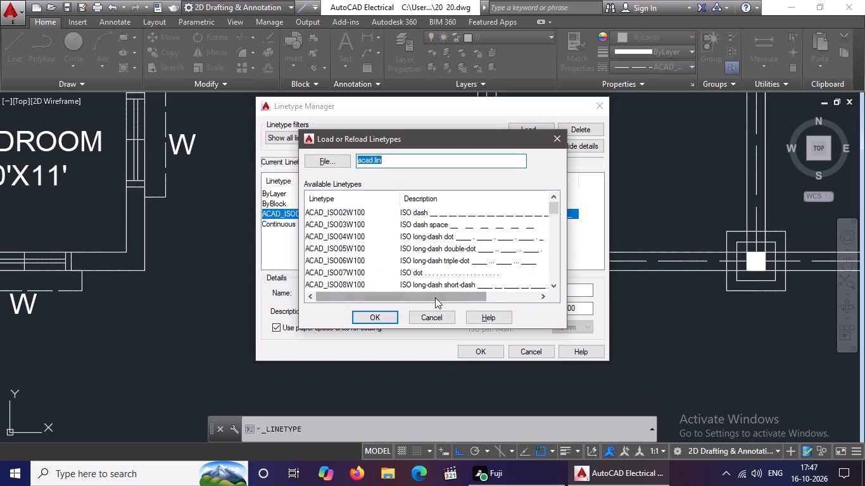
left_click(376, 317)
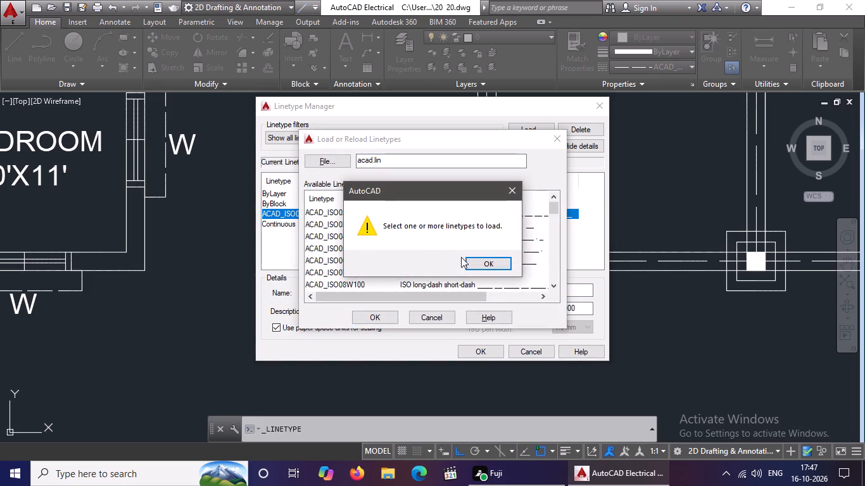
left_click(508, 188)
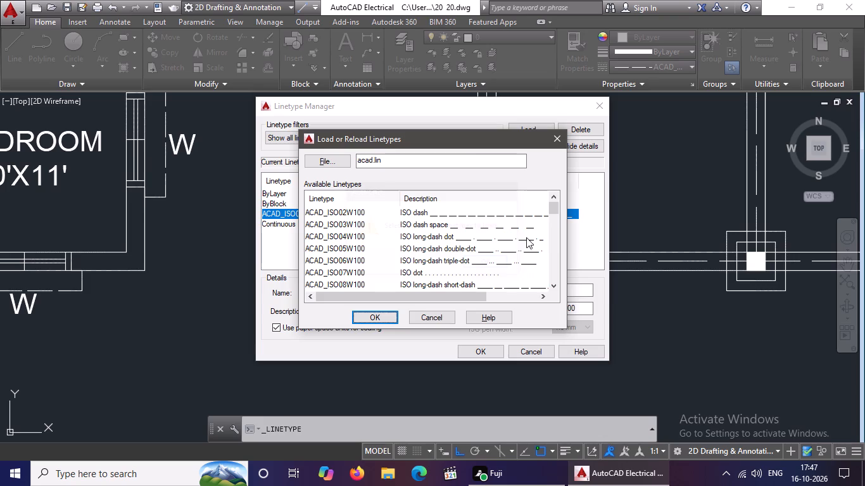
left_click(555, 139)
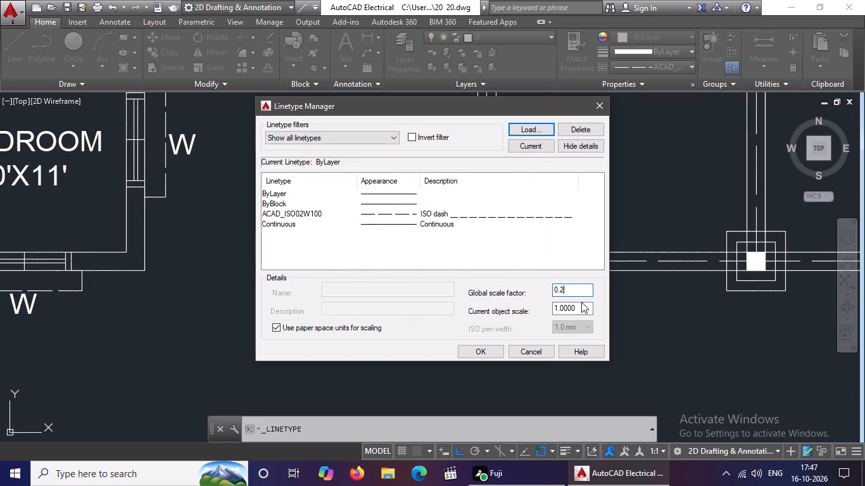
Set the current object linetype scale to 0.2 and apply the linetype settings without reloading ACAD_ISO02W100.
left_click(583, 309)
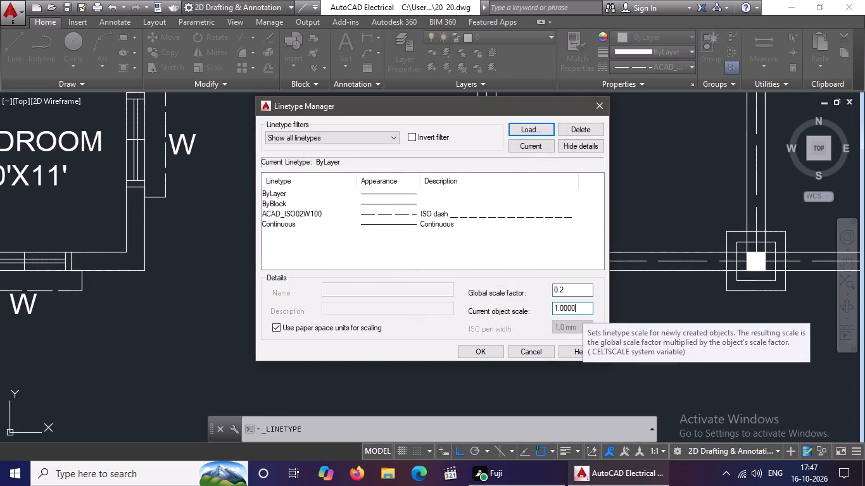
key("BackSpace")
key("BackSpace")
key("BackSpace")
key("BackSpace")
key("BackSpace")
key("BackSpace")
key("BackSpace")
key("BackSpace")
key("BackSpace")
key("BackSpace")
key("BackSpace")
key("BackSpace")
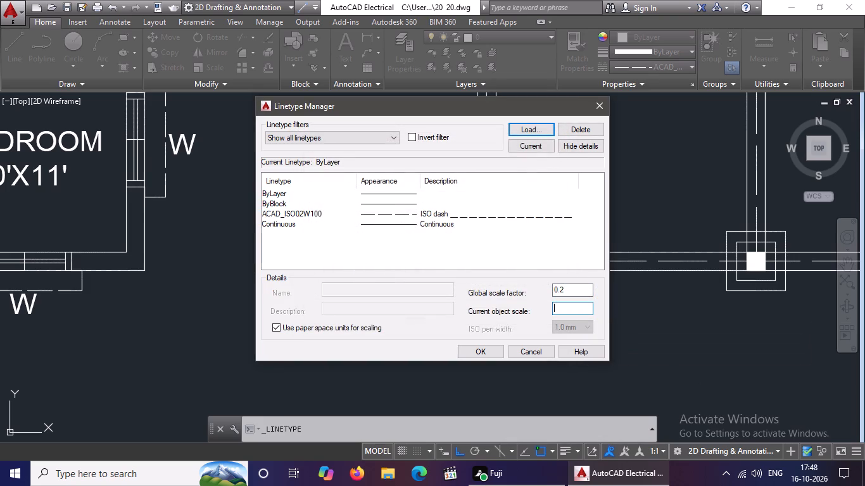
type("0.2")
key("Return")
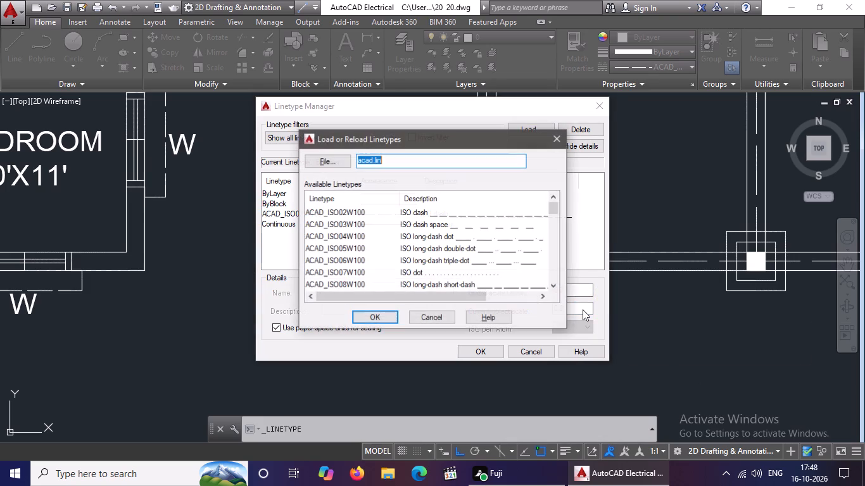
left_click(432, 213)
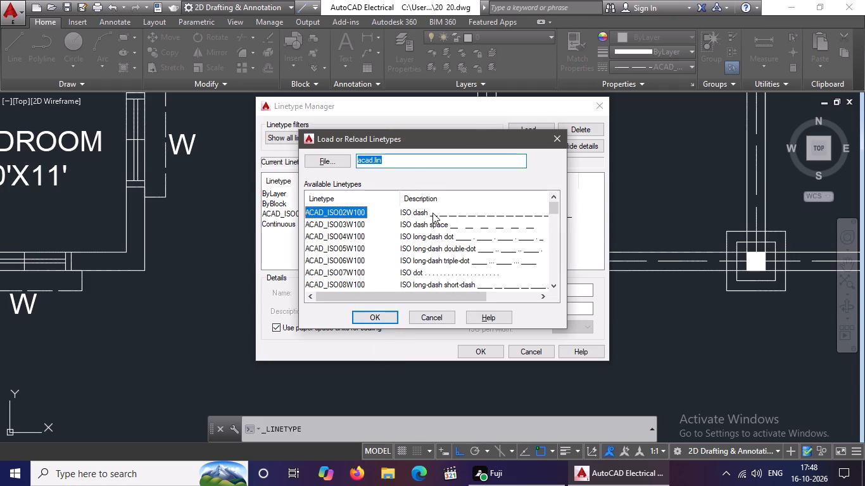
left_click(376, 315)
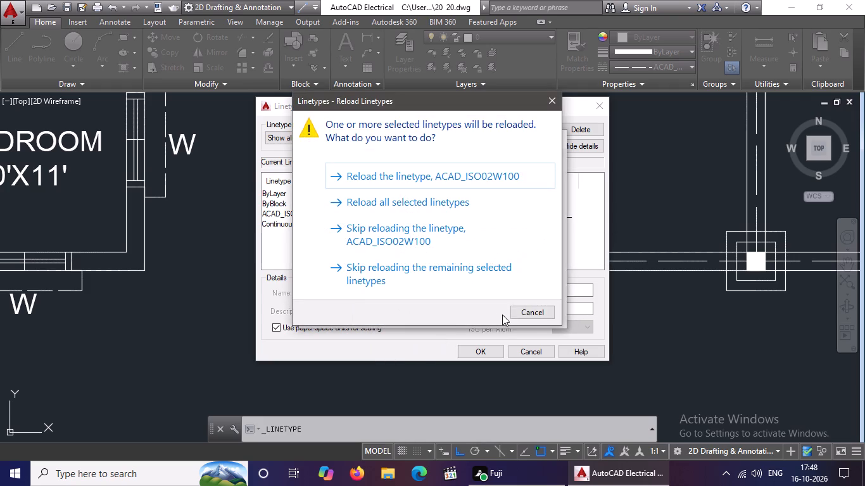
left_click(536, 309)
left_click(497, 347)
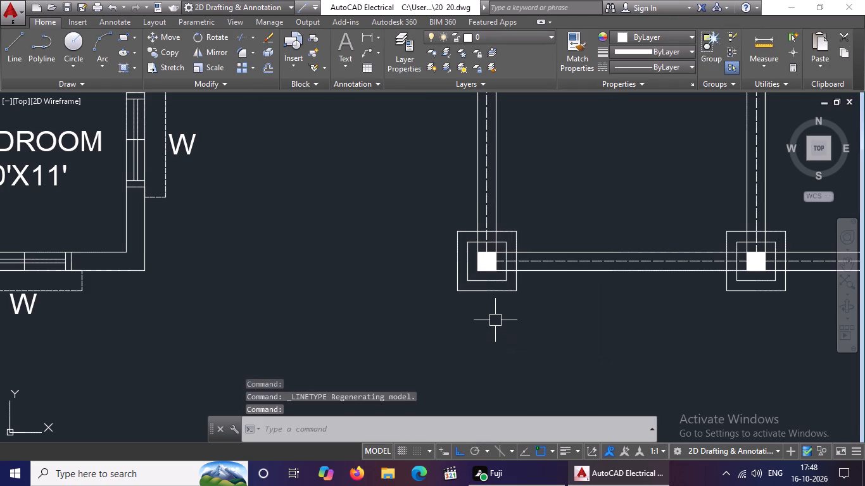
Change the western and eastern edges of the southwest column's outer outline to the ACAD_ISO02W100 linetype.
scroll(496, 320, "down", 3)
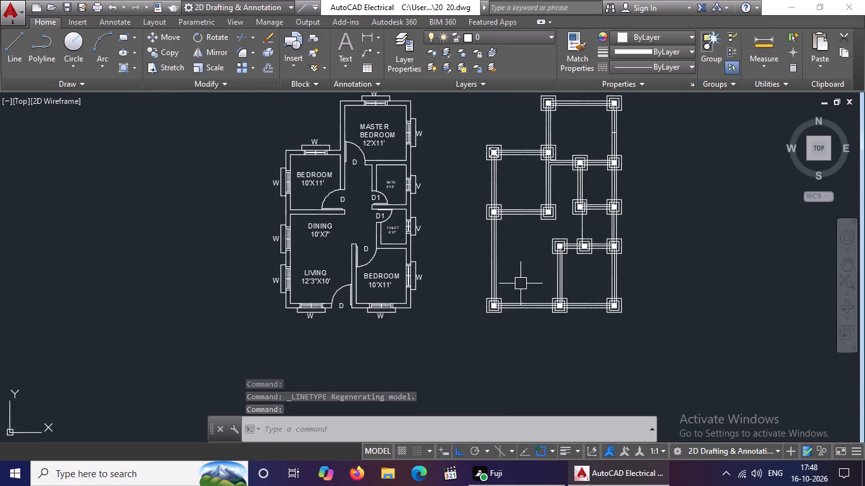
scroll(521, 283, "up", 3)
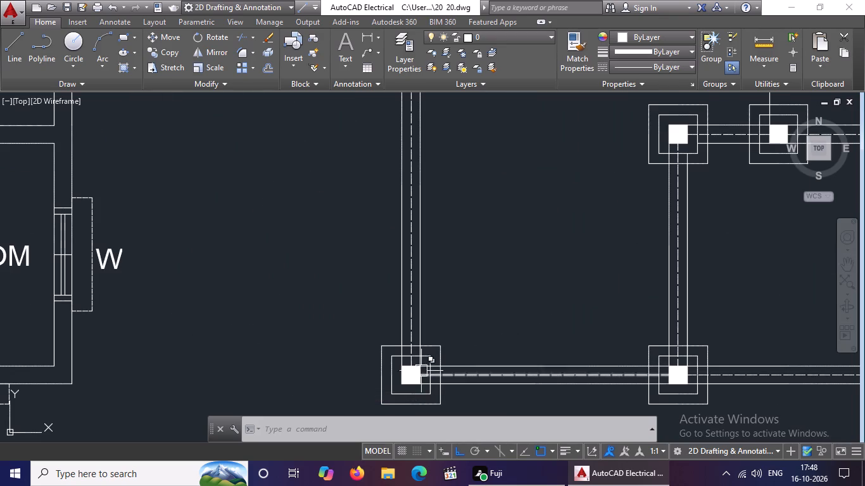
left_click(386, 350)
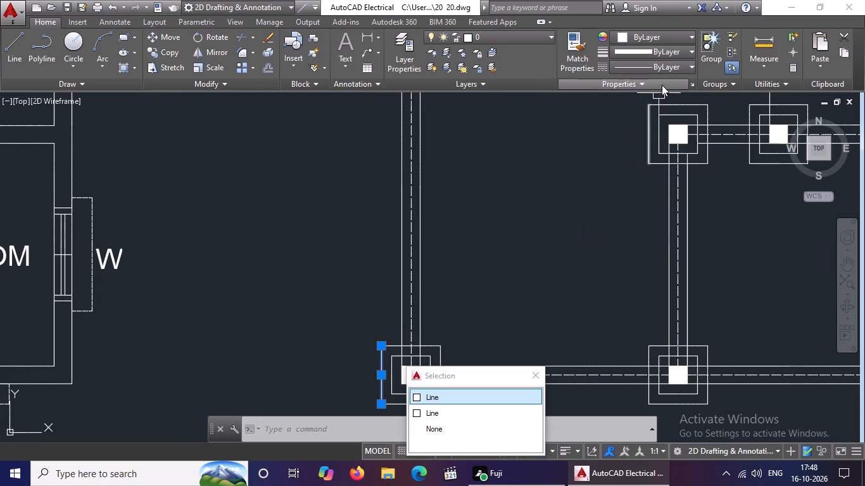
left_click(662, 66)
left_click(654, 111)
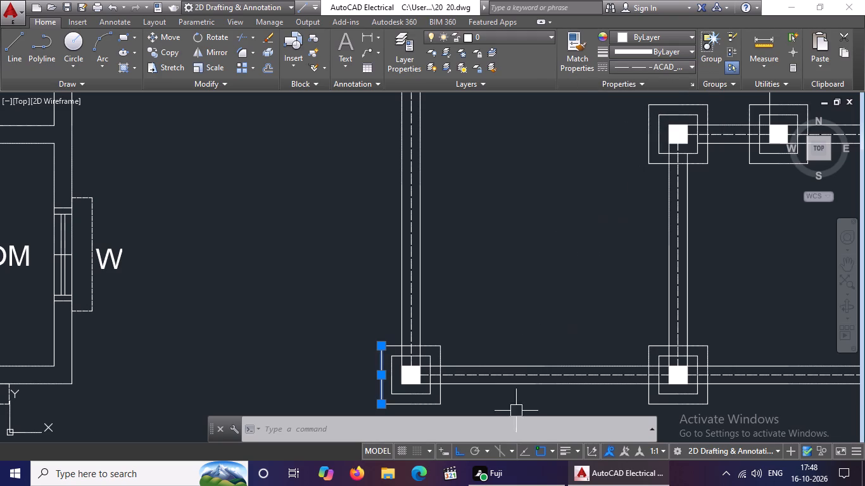
key("Escape")
left_click(437, 352)
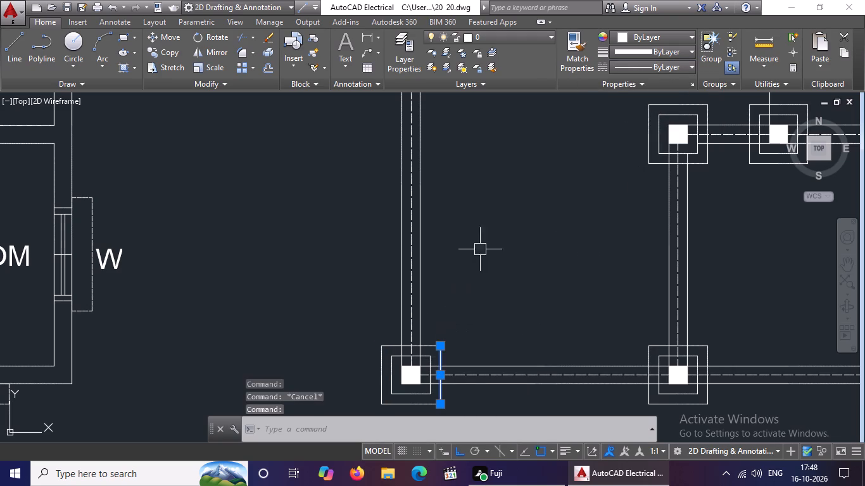
left_click(616, 68)
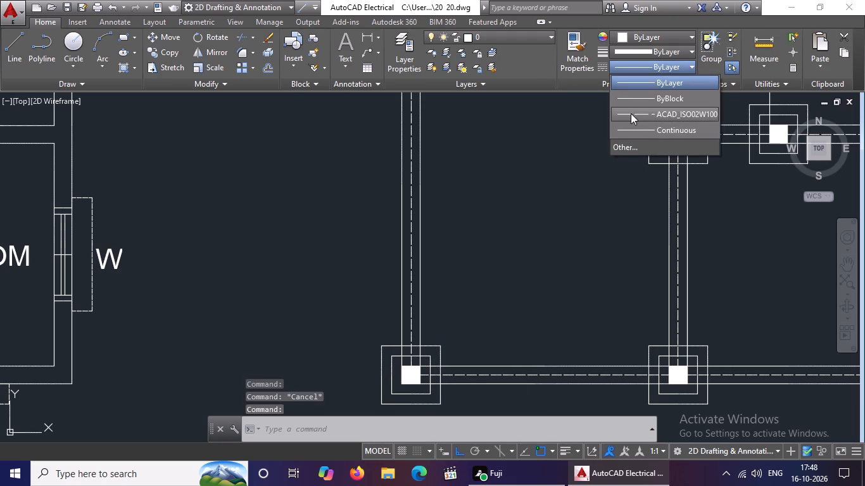
left_click(631, 113)
key("Escape")
Examine how the dashed linetype displays on the column outlines and beam centrelines across the layout.
scroll(606, 199, "down", 3)
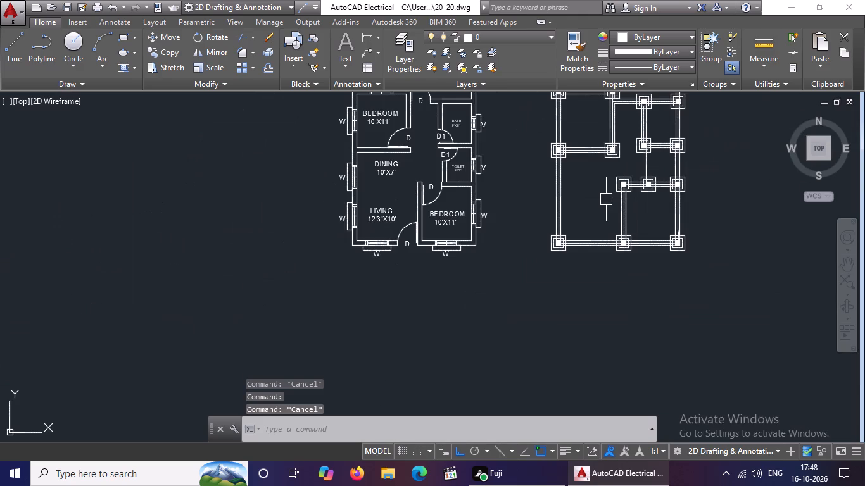
scroll(606, 199, "up", 2)
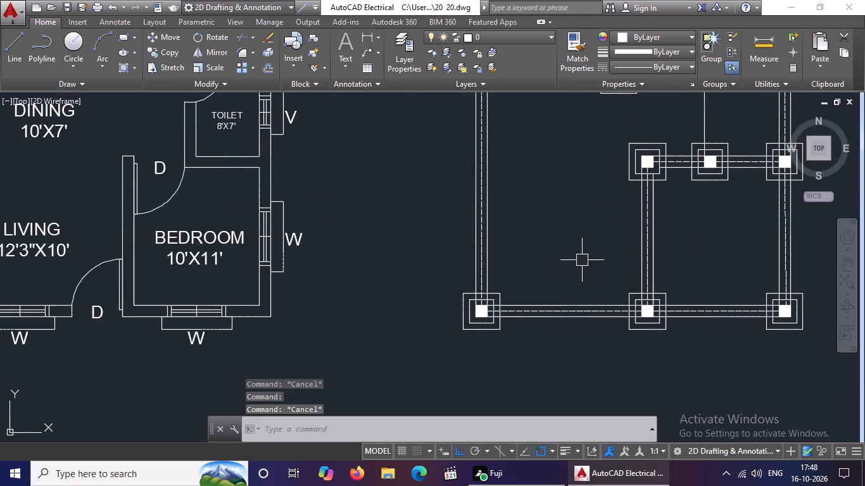
scroll(639, 301, "up", 2)
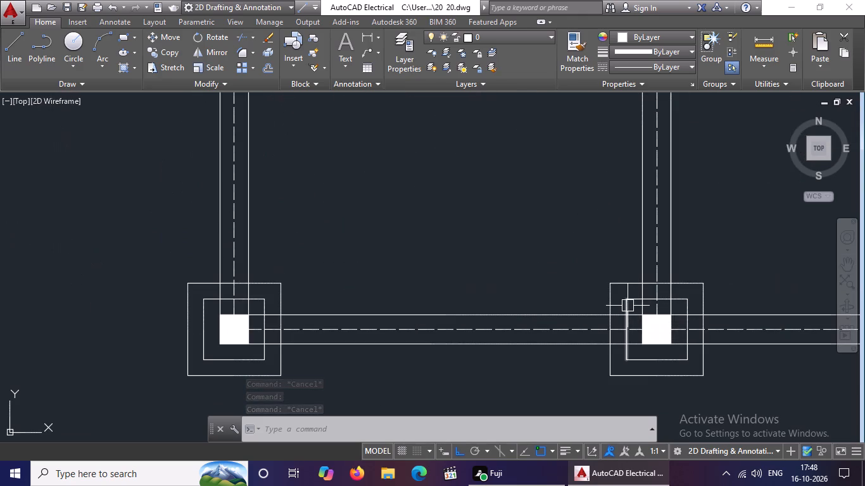
scroll(640, 294, "down", 3)
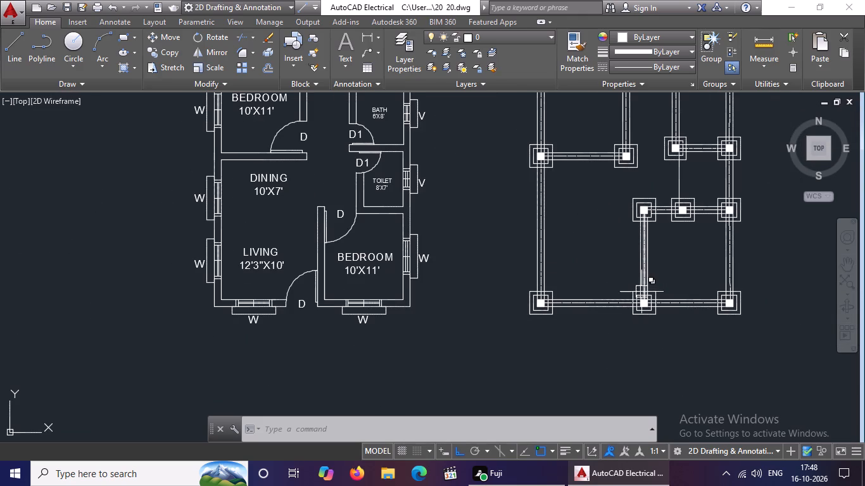
scroll(641, 292, "down", 2)
scroll(617, 201, "up", 2)
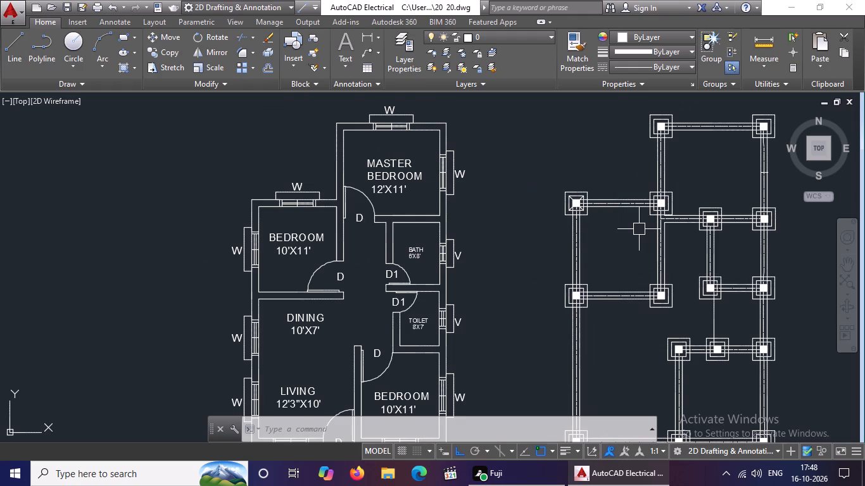
scroll(639, 229, "down", 1)
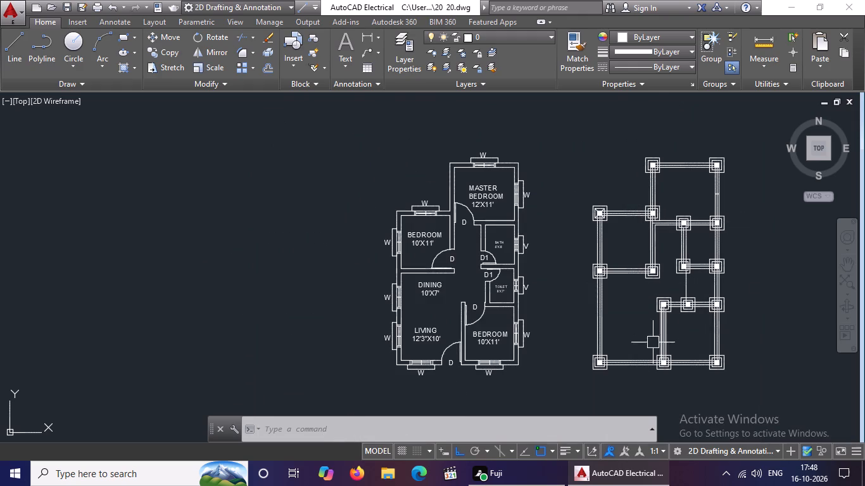
scroll(645, 353, "up", 2)
scroll(600, 364, "down", 2)
scroll(576, 395, "up", 3)
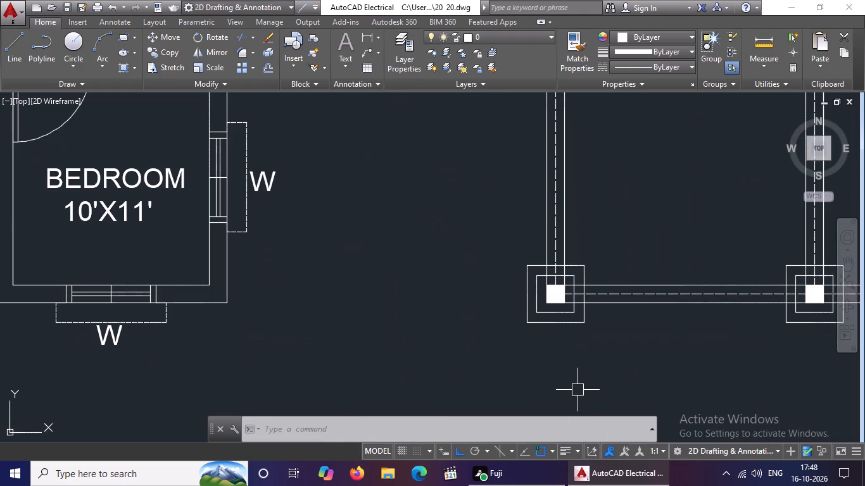
Assign ACAD_ISO02W100 to the southern edge of the southwest column's outer square and set its linetype scale to 0.1 in its properties.
left_click(555, 320)
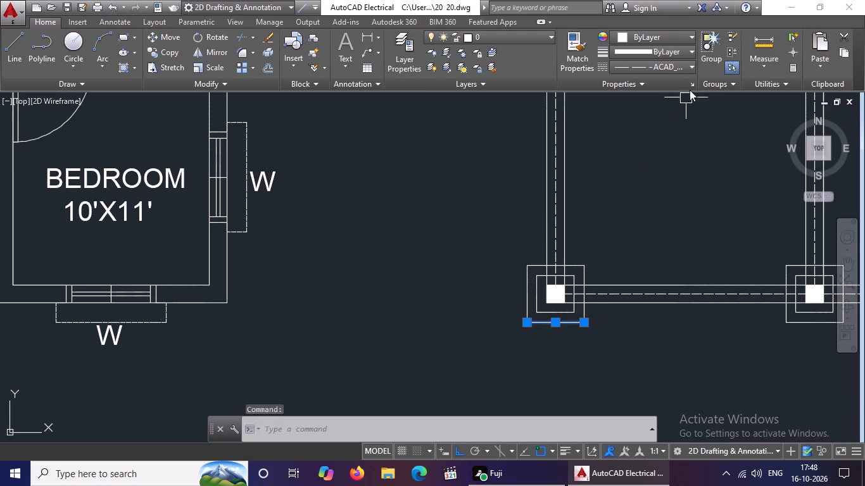
left_click(685, 63)
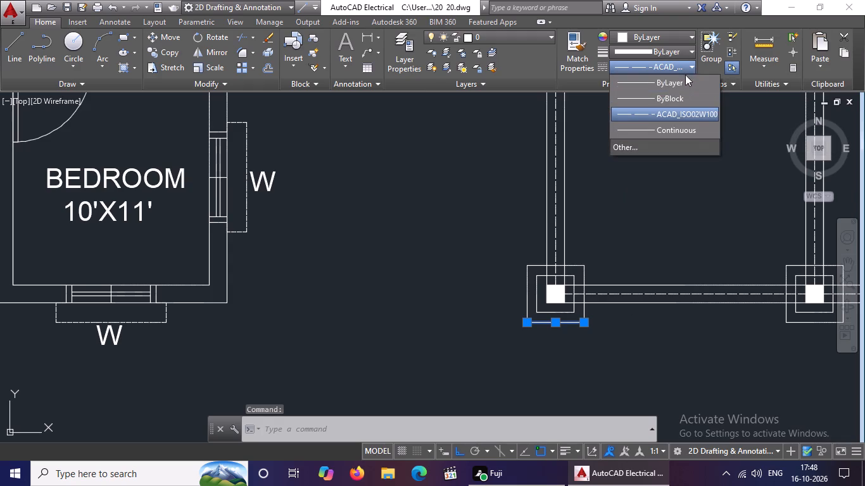
left_click(684, 117)
right_click(648, 211)
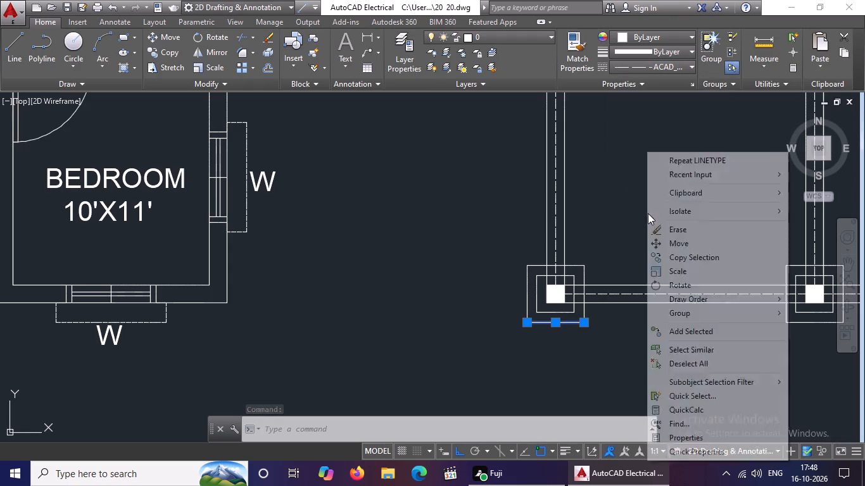
left_click(715, 438)
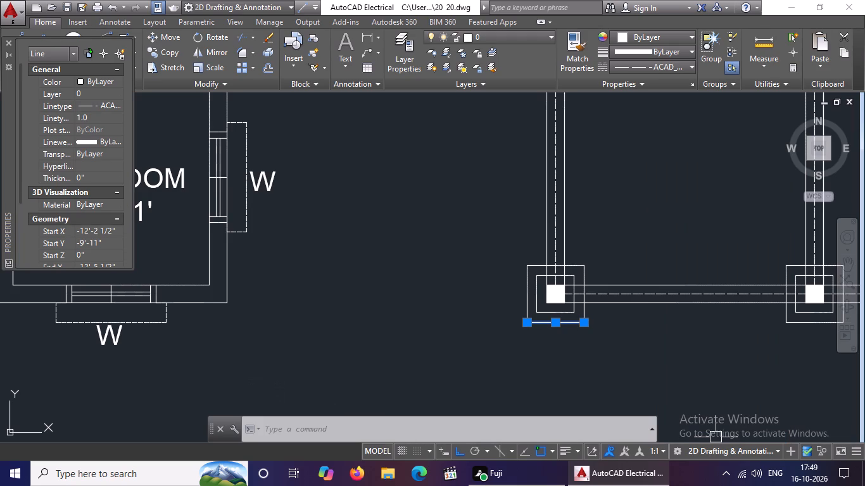
type("0.2")
key("Return")
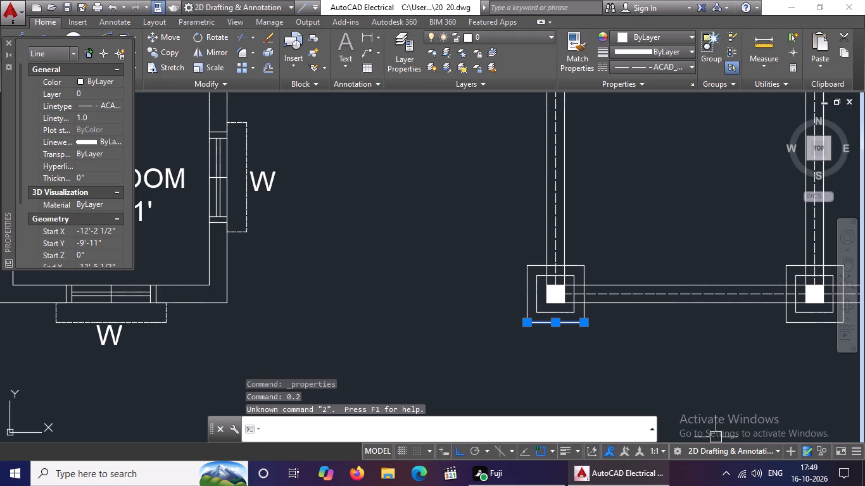
left_click(112, 113)
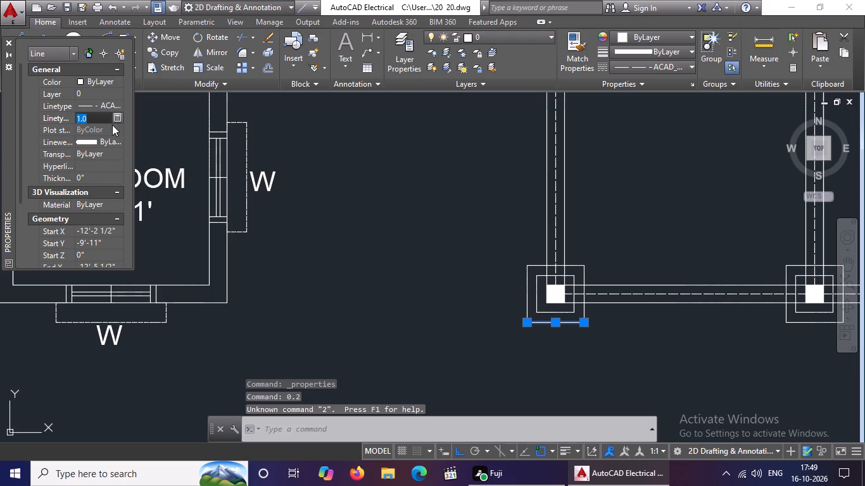
key("BackSpace")
key("BackSpace")
key("BackSpace")
type("0.1")
key("Return")
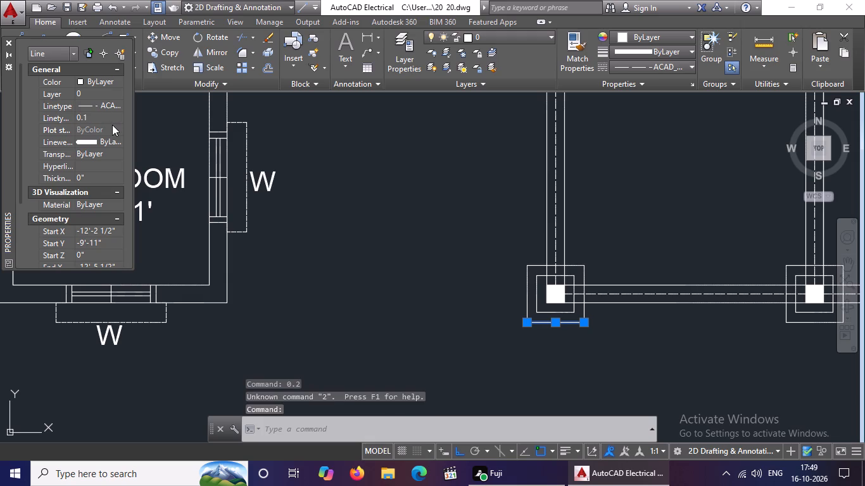
Set the linetype scale of the southwest column's southern outer edge to 0.2.
left_click(104, 115)
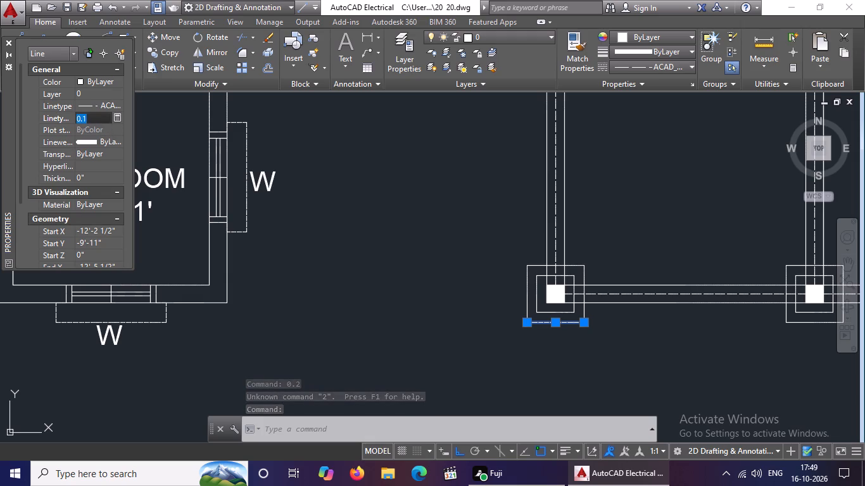
key("BackSpace")
key("BackSpace")
key("BackSpace")
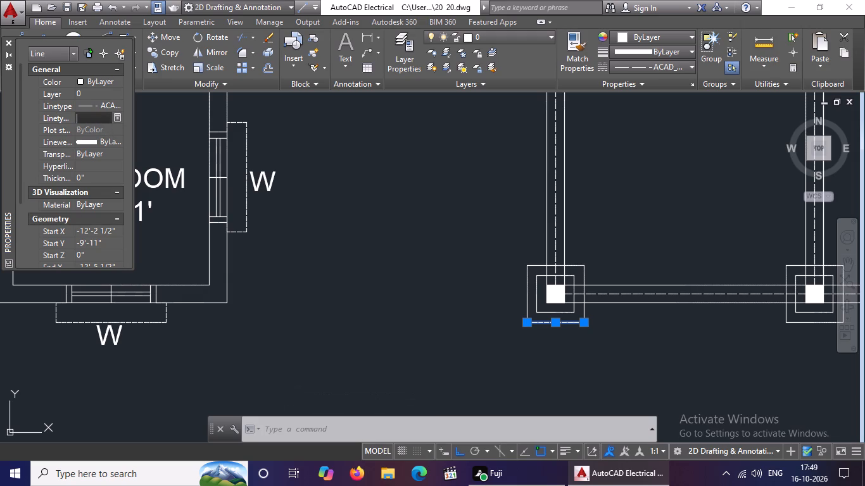
type("0.2")
key("Return")
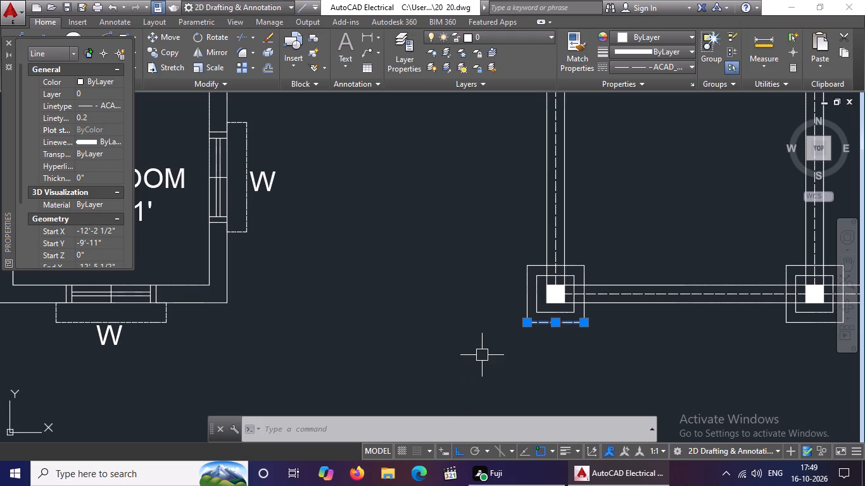
key("Escape")
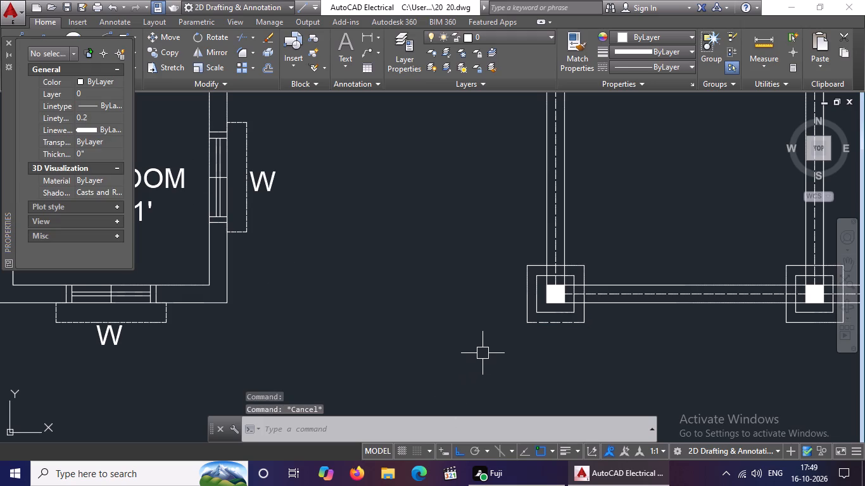
Give the western edge of the southwest column's outer square the ACAD_ISO02W100 linetype with a linetype scale of 0.2.
left_click(527, 308)
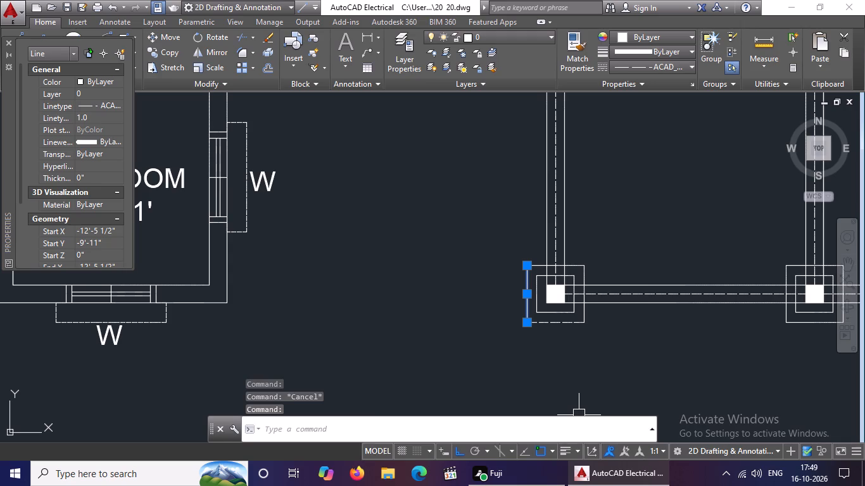
left_click(685, 61)
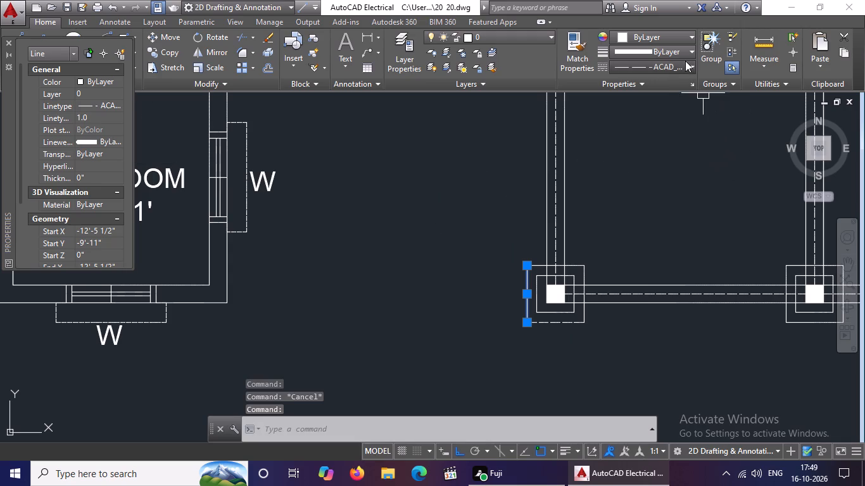
left_click(668, 113)
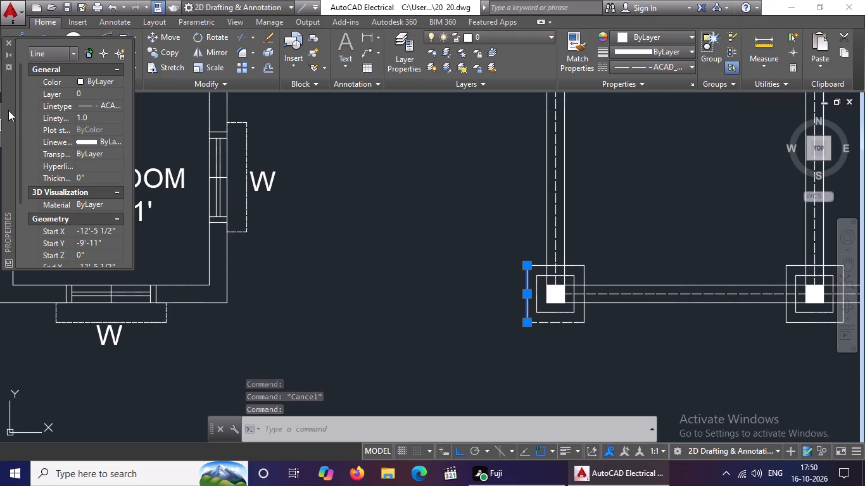
left_click(91, 116)
key("BackSpace")
key("BackSpace")
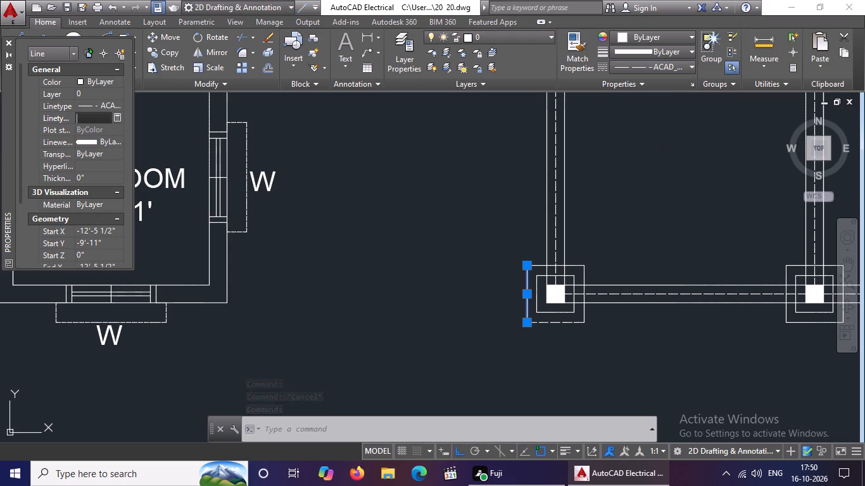
key("BackSpace")
type("0.2")
key("Return")
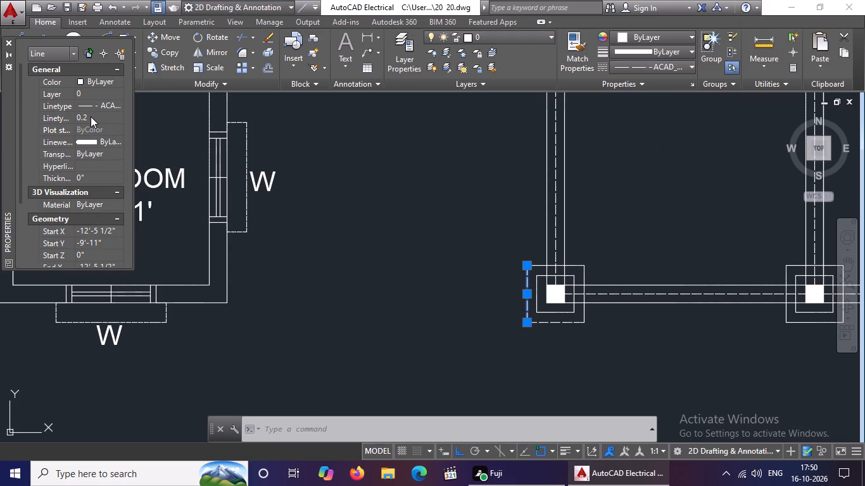
key("Escape")
key("Escape")
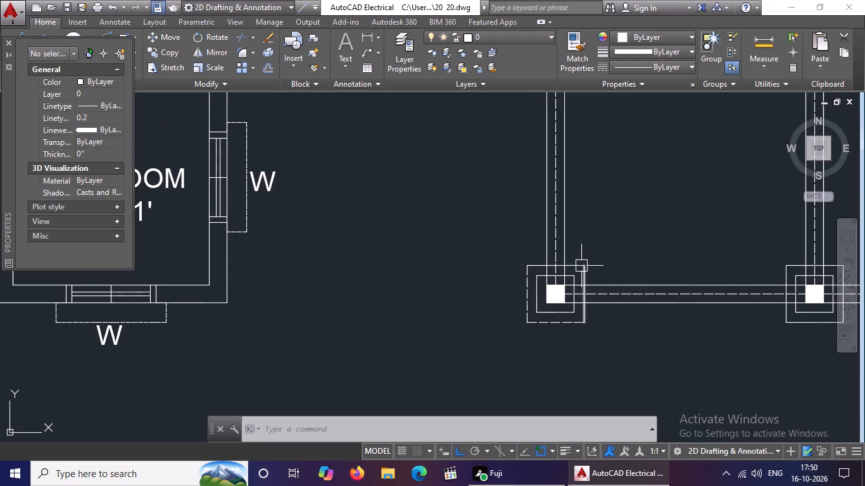
Change the northern edge of the southwest column's outer square to ACAD_ISO02W100 with a linetype scale of 0.2.
scroll(581, 268, "up", 2)
left_click(579, 265)
left_click(660, 63)
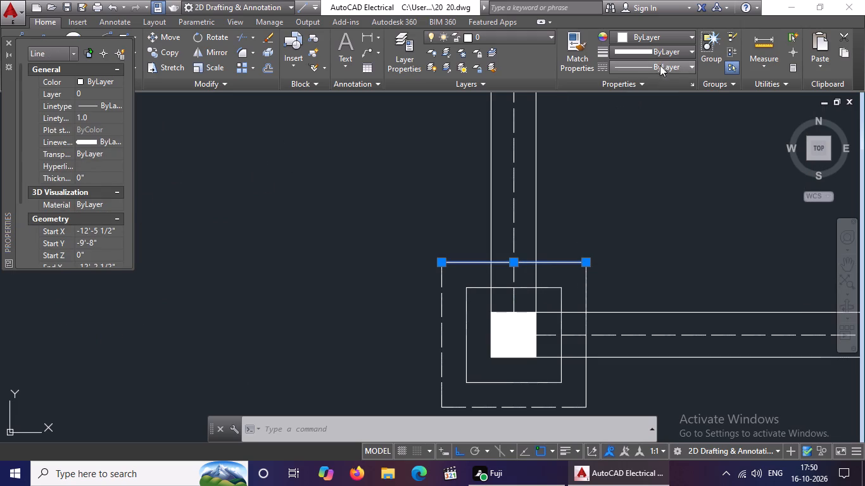
left_click(648, 117)
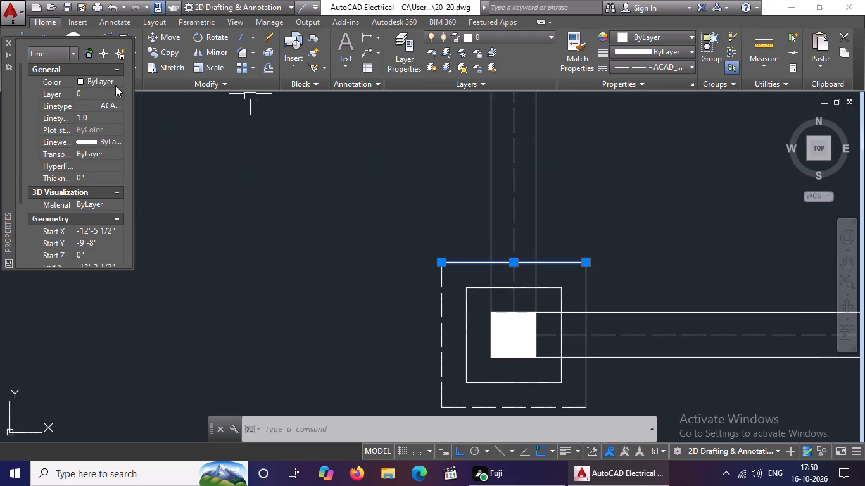
left_click(111, 116)
key("BackSpace")
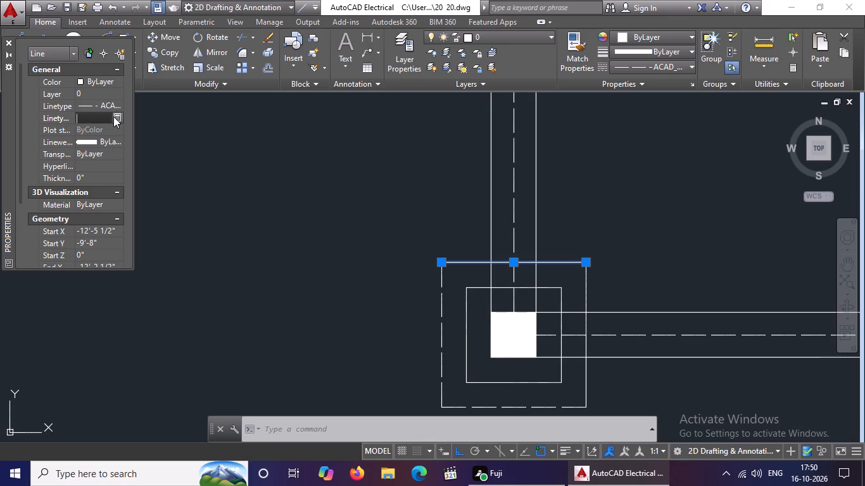
key("BackSpace")
key("BackSpace")
key("BackSpace")
key("BackSpace")
type("0.2")
key("Return")
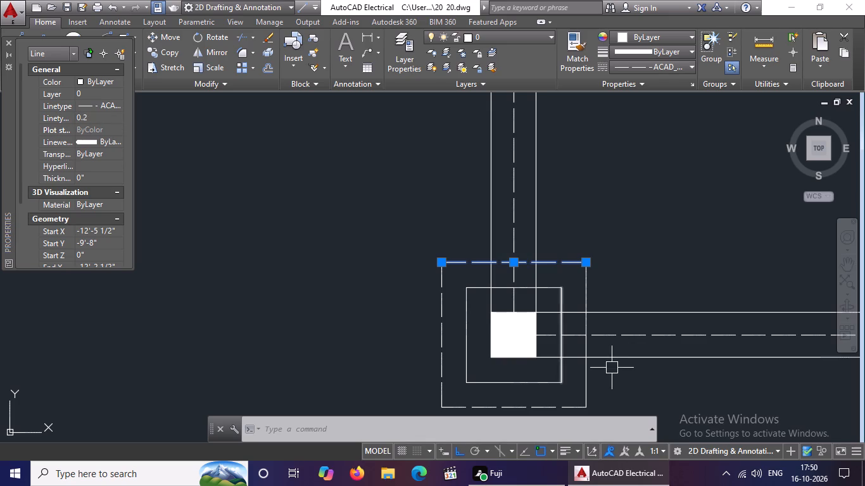
Give the eastern edge of the southwest column's outer square the ACAD_ISO02W100 linetype with a linetype scale of 0.2.
left_click(586, 389)
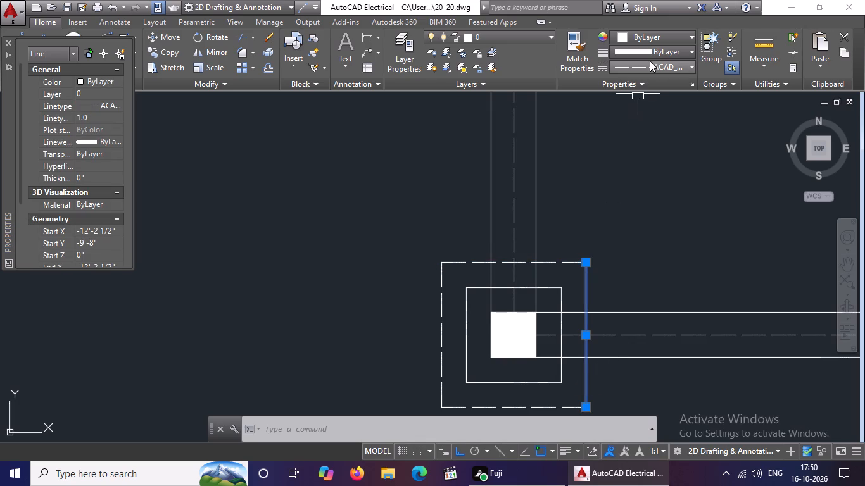
left_click(650, 64)
left_click(643, 112)
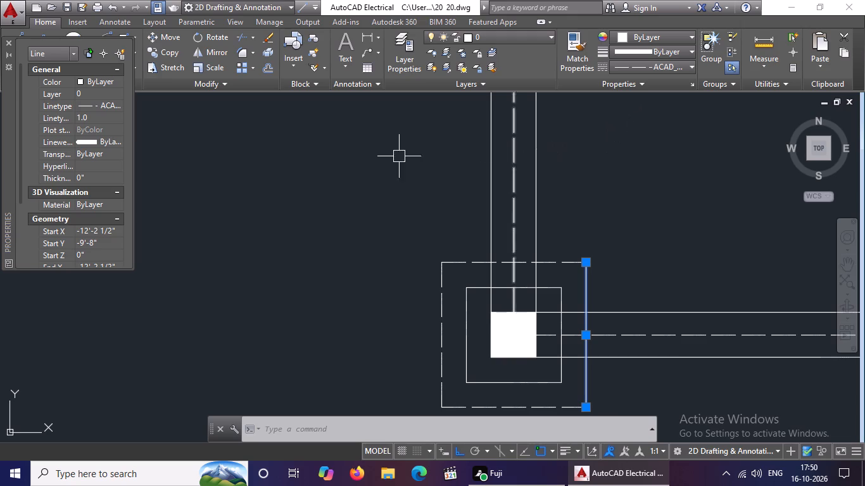
left_click(100, 118)
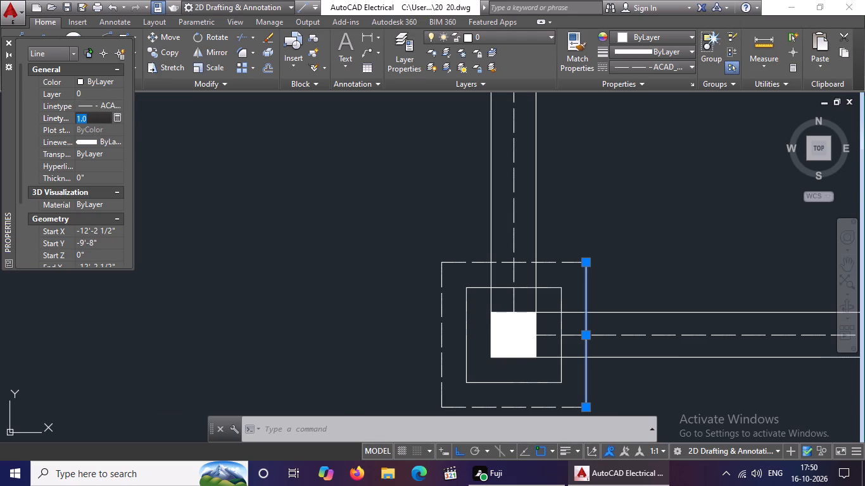
key("BackSpace")
key("BackSpace")
key("BackSpace")
key("BackSpace")
type("0.2")
key("Return")
key("Escape")
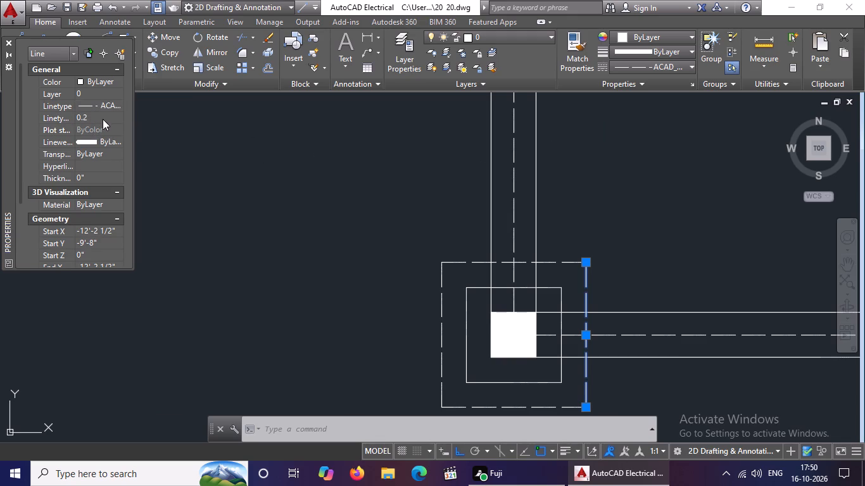
key("Escape")
Change the southern outer-square edge of the next column east along the south beam to ACAD_ISO02W100 with a linetype scale of 0.2.
scroll(672, 287, "down", 2)
middle_click_drag(673, 286, 465, 332)
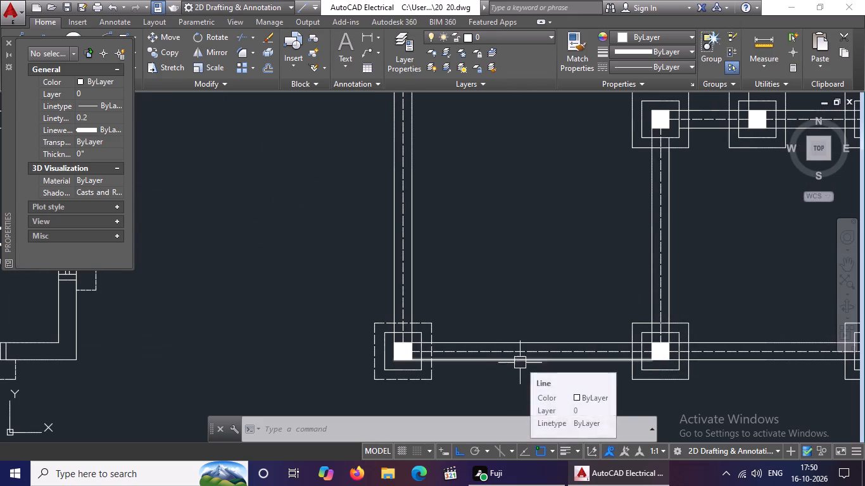
scroll(378, 379, "up", 1)
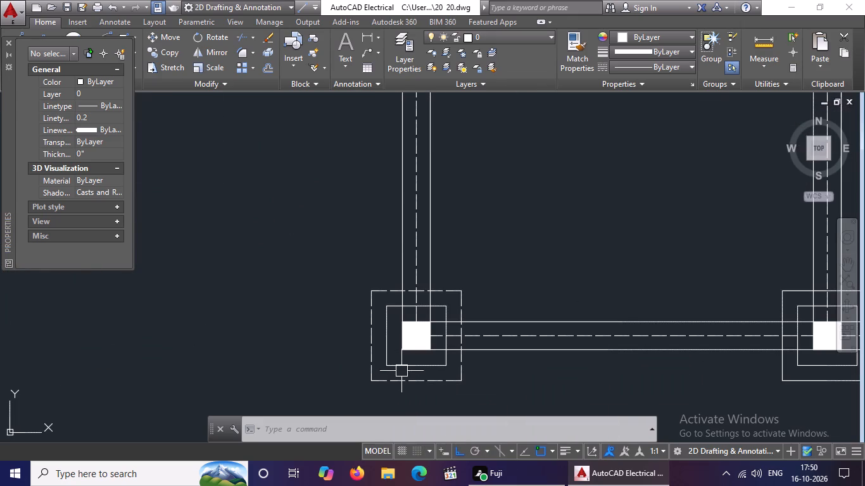
scroll(401, 371, "up", 2)
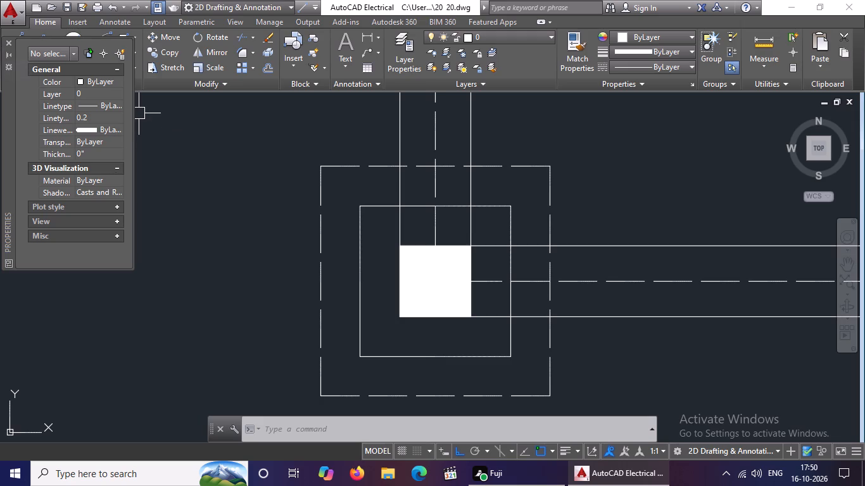
scroll(296, 232, "down", 3)
scroll(571, 280, "up", 2)
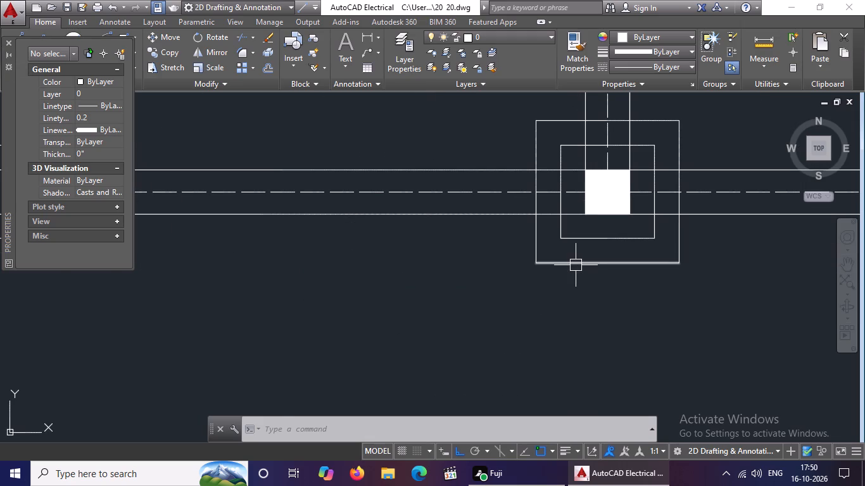
left_click(576, 265)
left_click(672, 64)
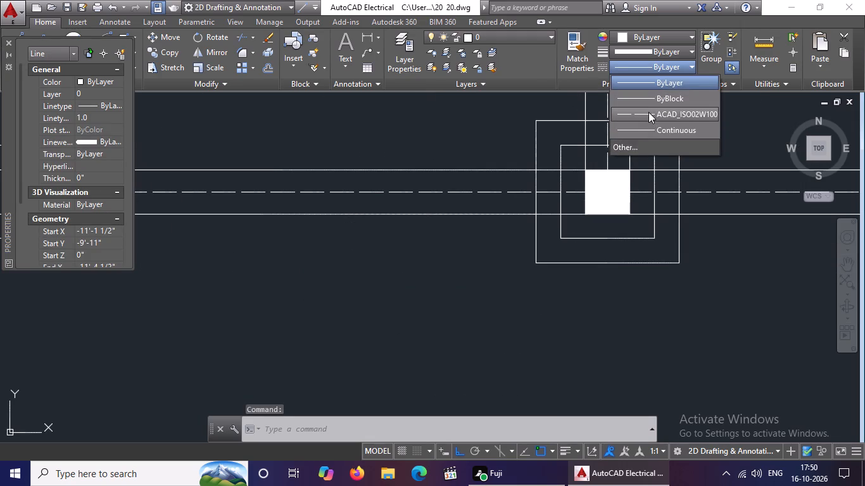
left_click(648, 112)
left_click(115, 116)
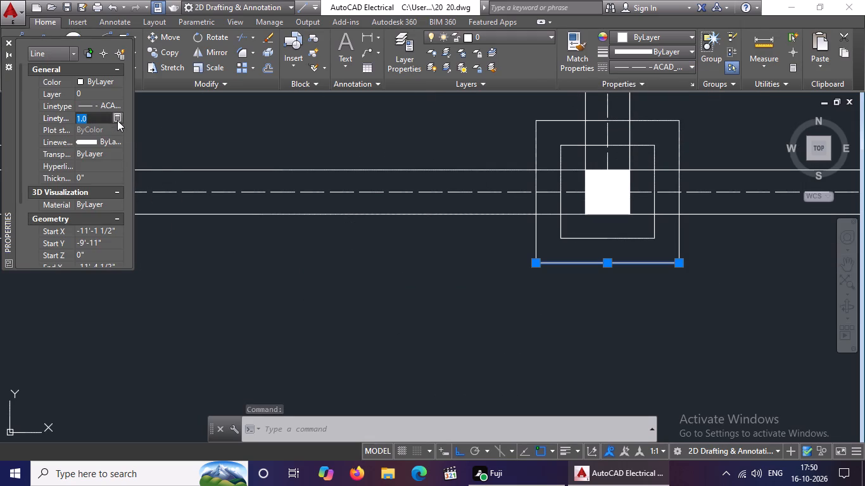
key("BackSpace")
key("BackSpace")
key("BackSpace")
key("BackSpace")
key("0")
key("period")
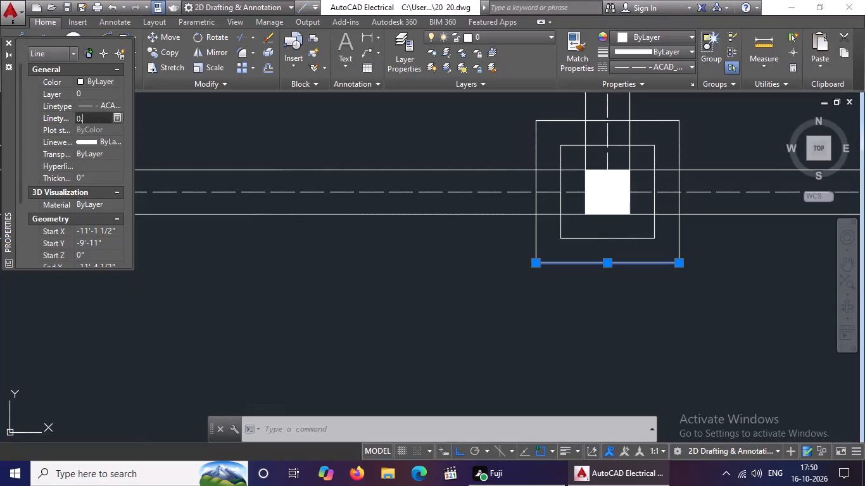
key("2")
key("Return")
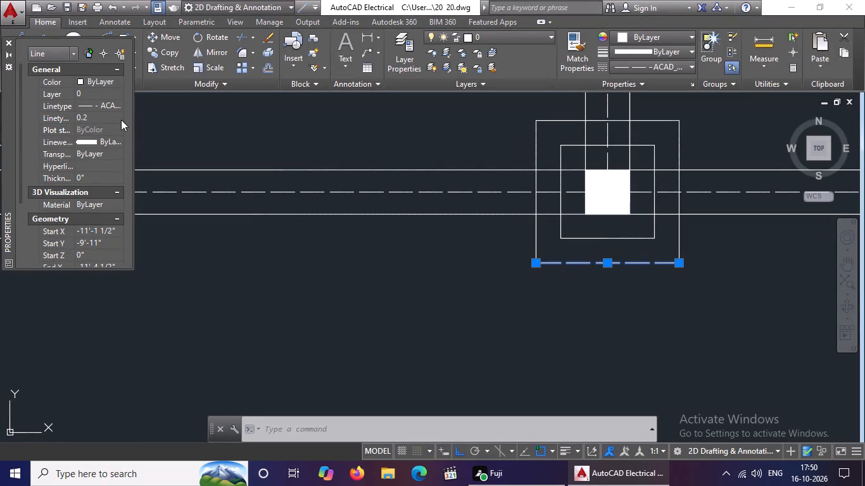
Give the western outer-square edge of the second column along the south beam the ACAD_ISO02W100 linetype with a linetype scale of 0.2.
left_click(536, 226)
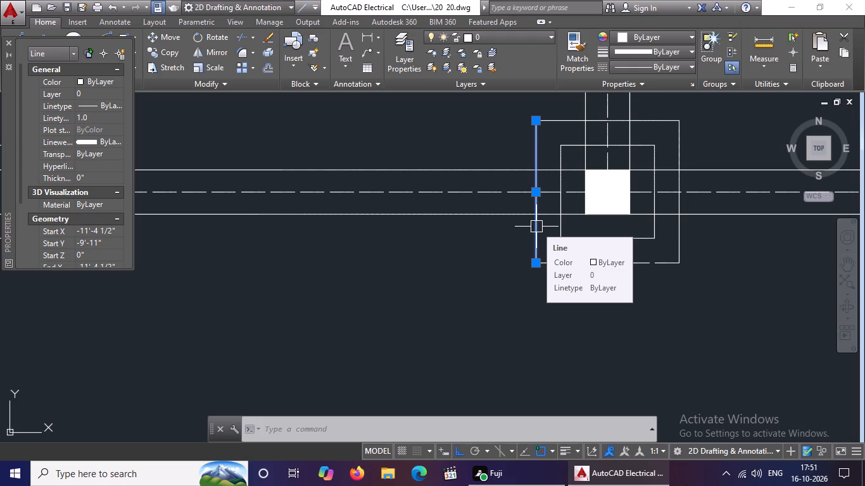
left_click(691, 68)
left_click(666, 113)
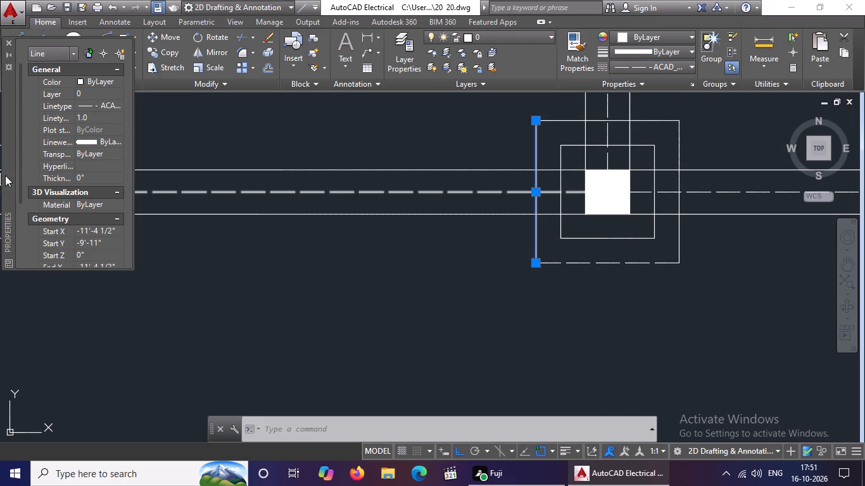
left_click(112, 113)
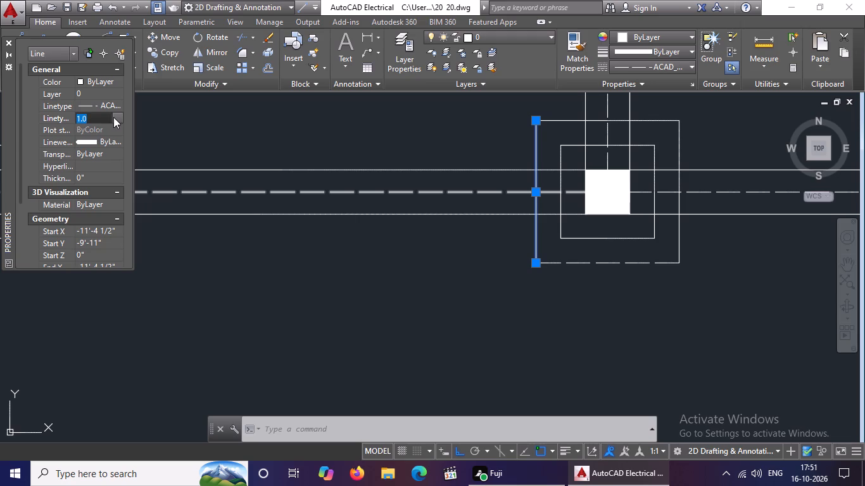
key("BackSpace")
key("BackSpace")
key("BackSpace")
key("BackSpace")
key("0")
type(".2")
key("Return")
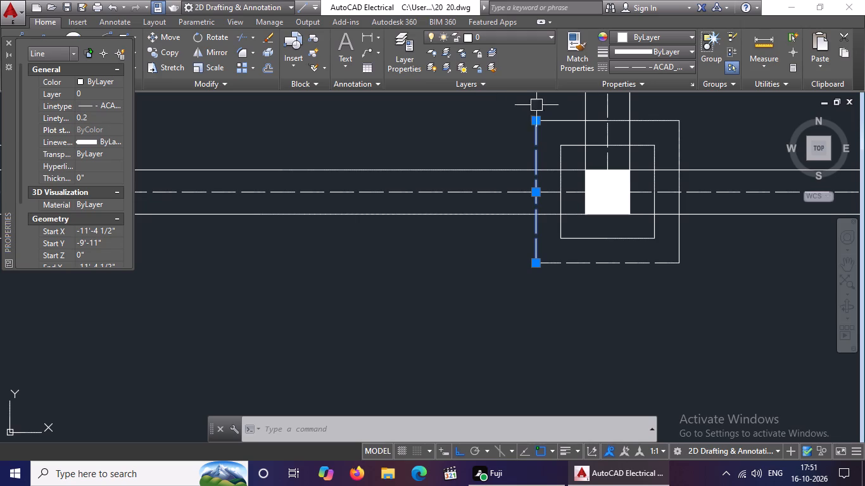
Change the northern outer-square edge of the second column along the south beam to ACAD_ISO02W100 with a linetype scale of 0.2.
left_click(579, 123)
left_click(679, 68)
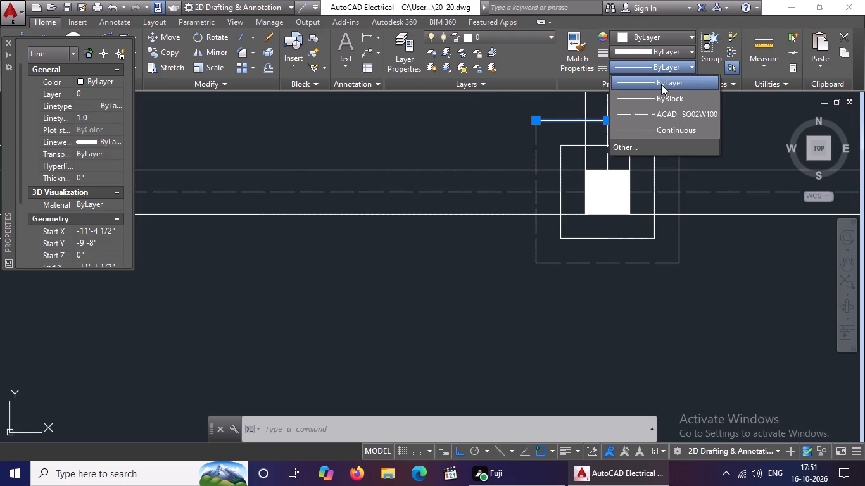
left_click(660, 115)
left_click(103, 114)
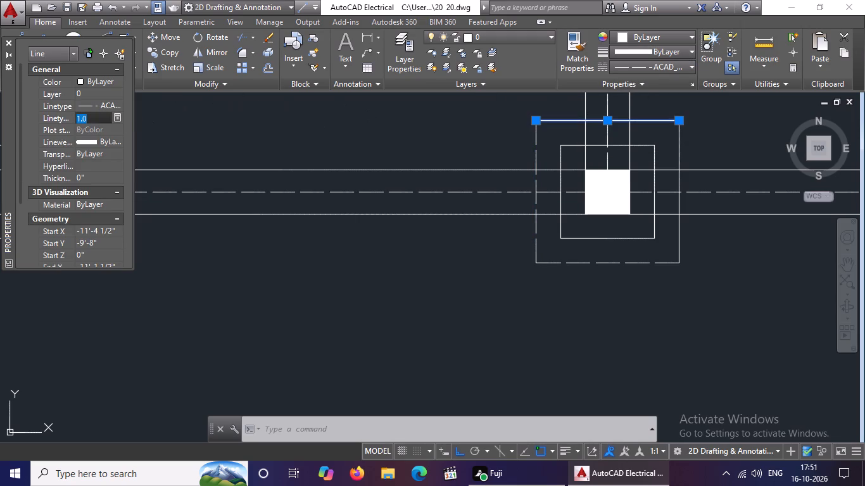
key("BackSpace")
key("BackSpace")
key("BackSpace")
key("BackSpace")
key("0")
type(".2")
key("Return")
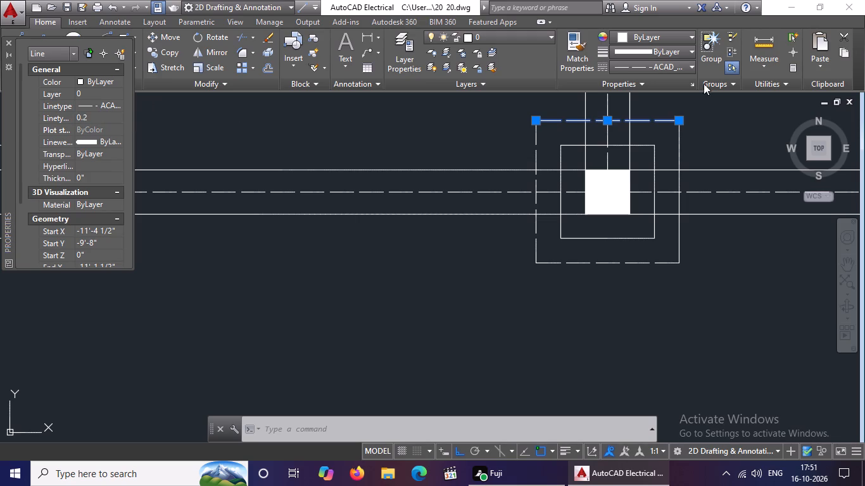
Give the eastern outer-square edge of the second column along the south beam the ACAD_ISO02W100 linetype with a linetype scale of 0.2.
left_click(681, 242)
left_click(676, 66)
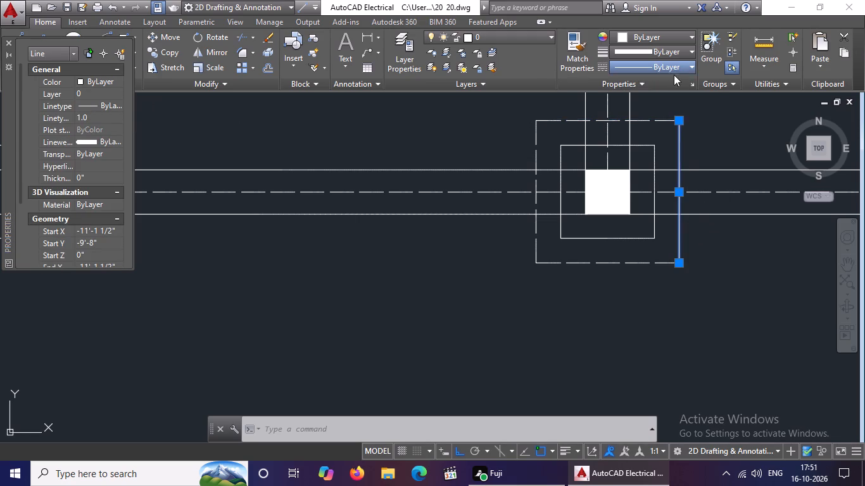
left_click(666, 116)
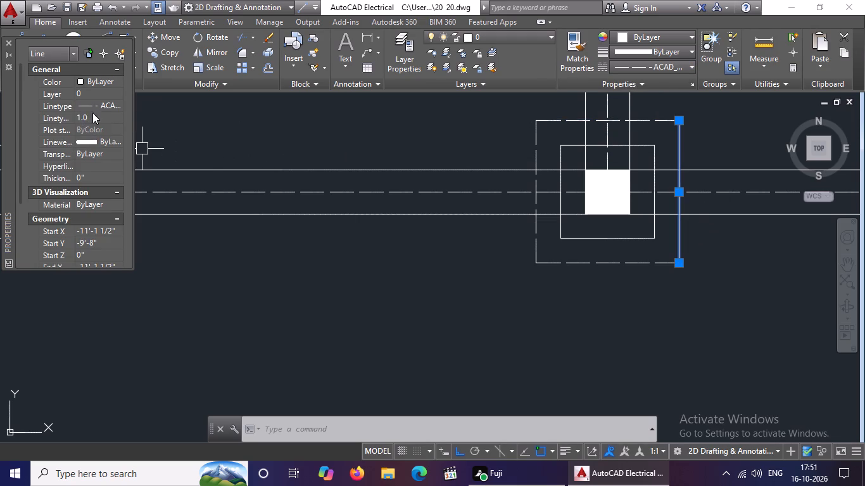
left_click(95, 112)
key("BackSpace")
key("BackSpace")
key("BackSpace")
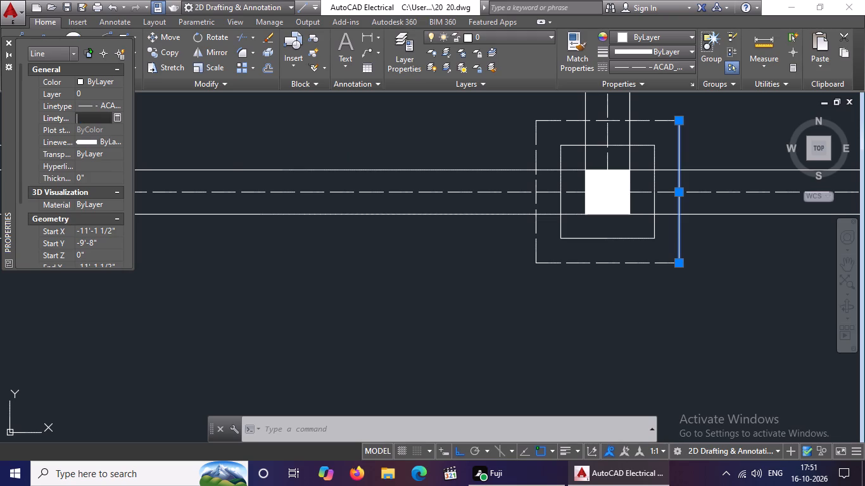
key("BackSpace")
type("0.2")
key("Return")
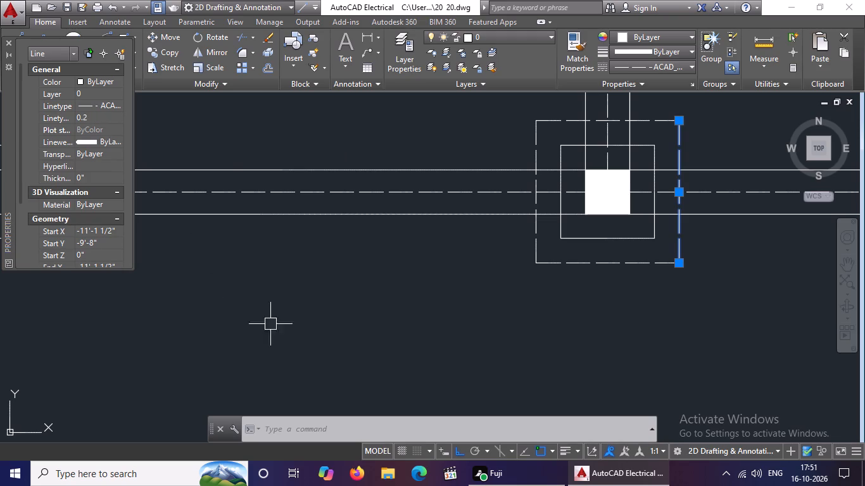
key("Escape")
left_click_drag(405, 306, 410, 325)
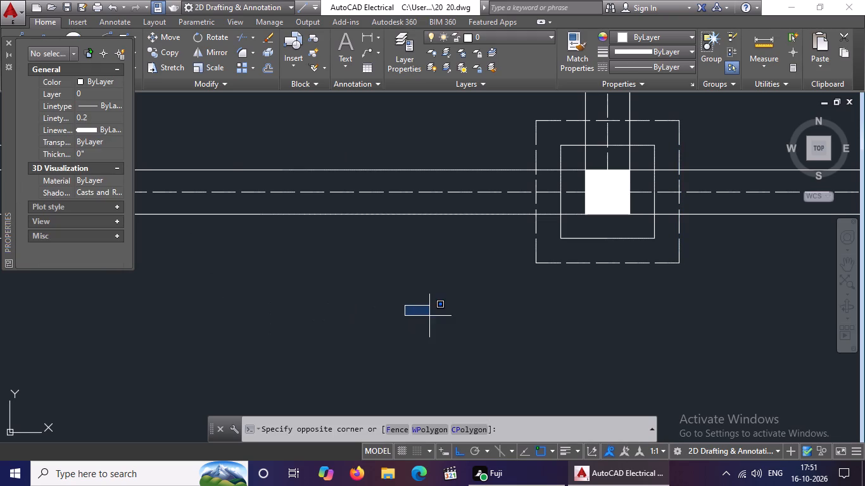
key("Escape")
Change the eastern edge of the southeast column's outer square to ACAD_ISO02W100 with a linetype scale of 0.2.
scroll(432, 313, "down", 2)
scroll(733, 290, "up", 1)
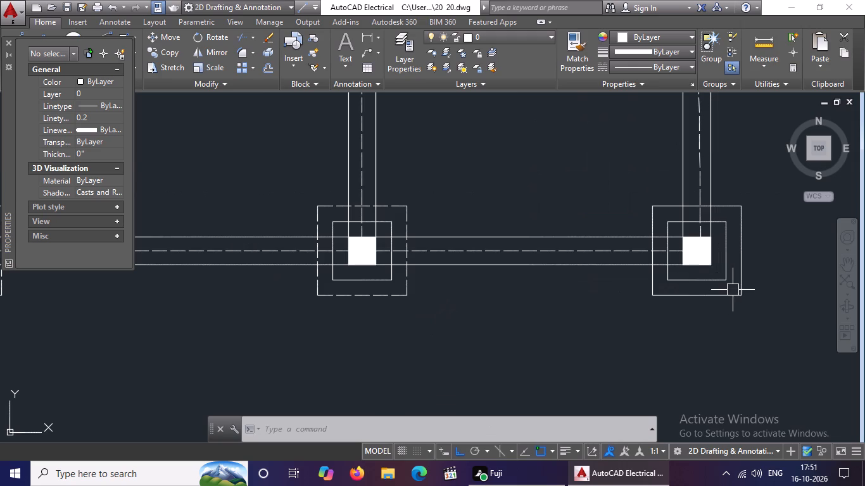
left_click(743, 261)
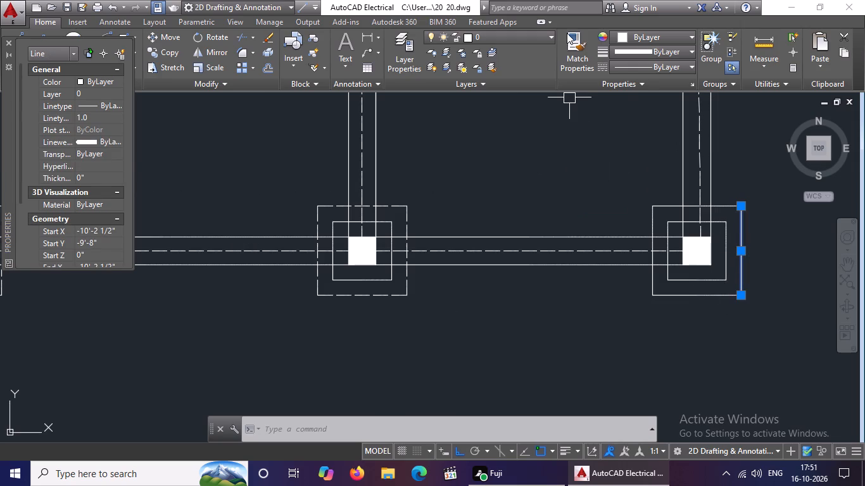
left_click(645, 64)
left_click(651, 116)
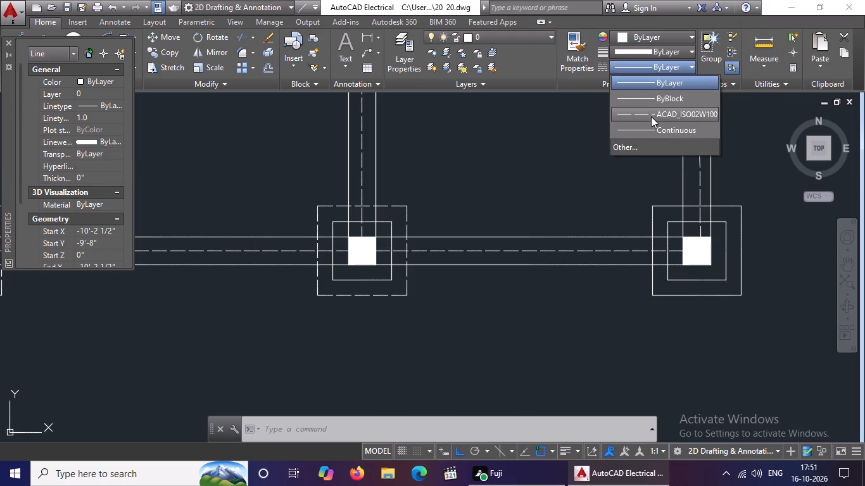
left_click(104, 118)
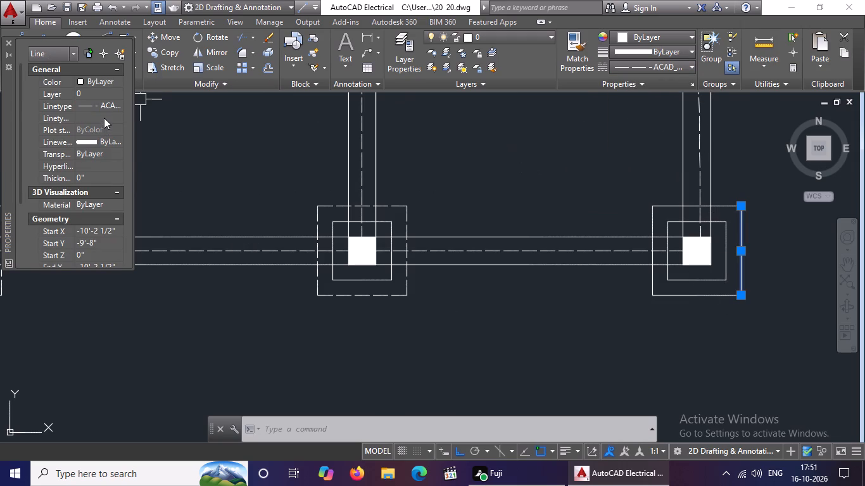
key("BackSpace")
key("BackSpace")
key("BackSpace")
key("BackSpace")
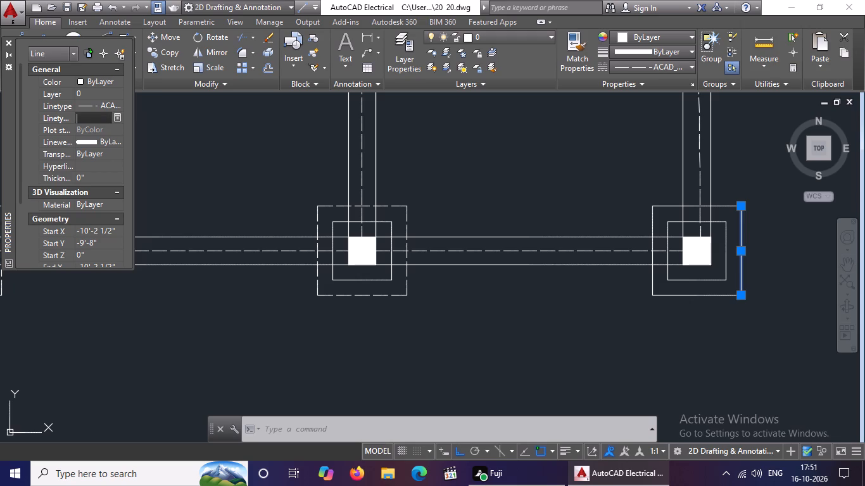
type("0.2")
key("Return")
Give the southern edge of the southeast column's outer square the ACAD_ISO02W100 linetype with a linetype scale of 0.2.
scroll(108, 117, "up", 1)
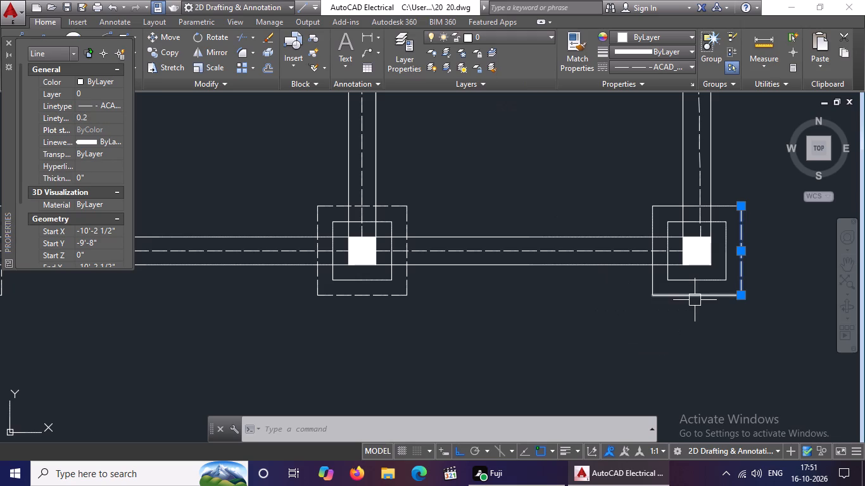
left_click(695, 294)
left_click(663, 67)
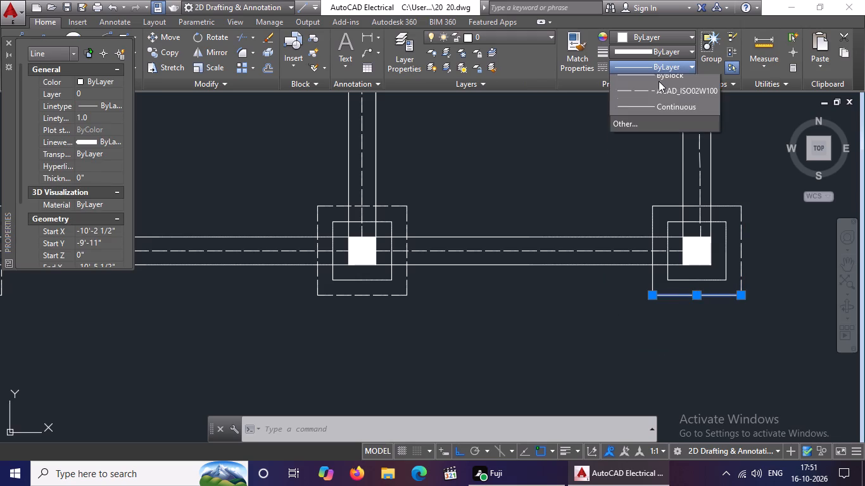
left_click(652, 112)
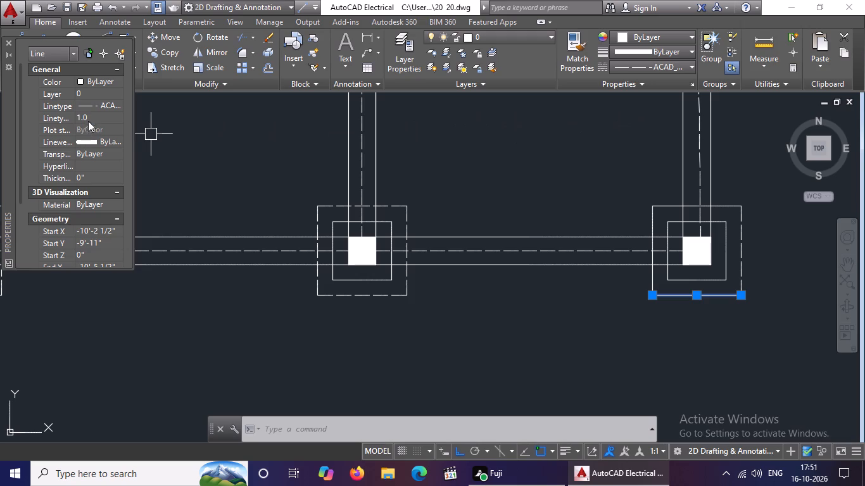
left_click(91, 116)
key("BackSpace")
key("BackSpace")
key("BackSpace")
key("BackSpace")
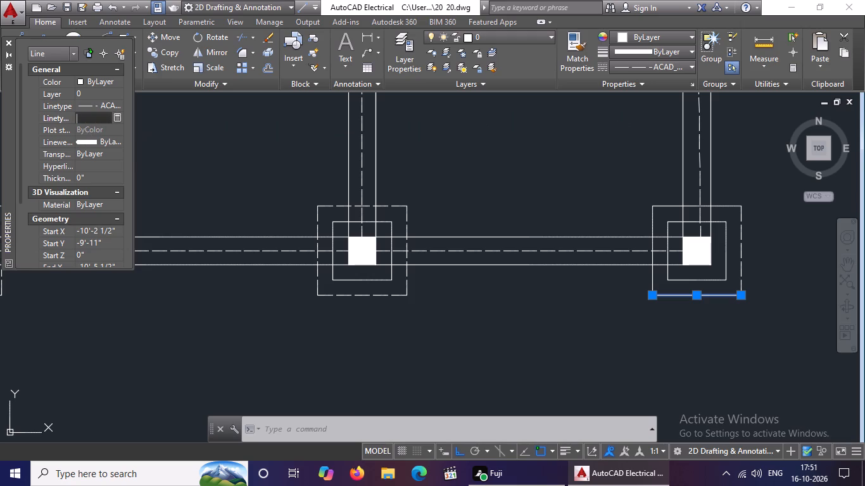
key("0")
type(".2")
key("space")
key("space")
key("Return")
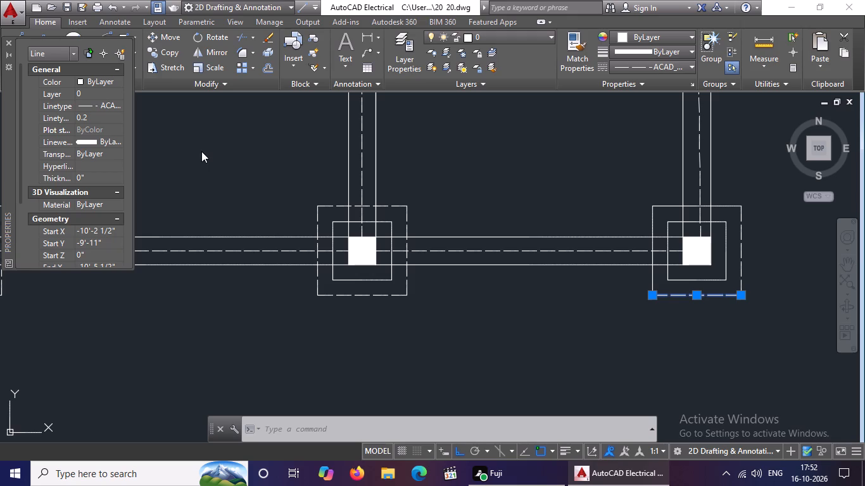
Change the western edge of the southeast column's outer square to ACAD_ISO02W100 with a linetype scale of 0.2.
left_click(651, 221)
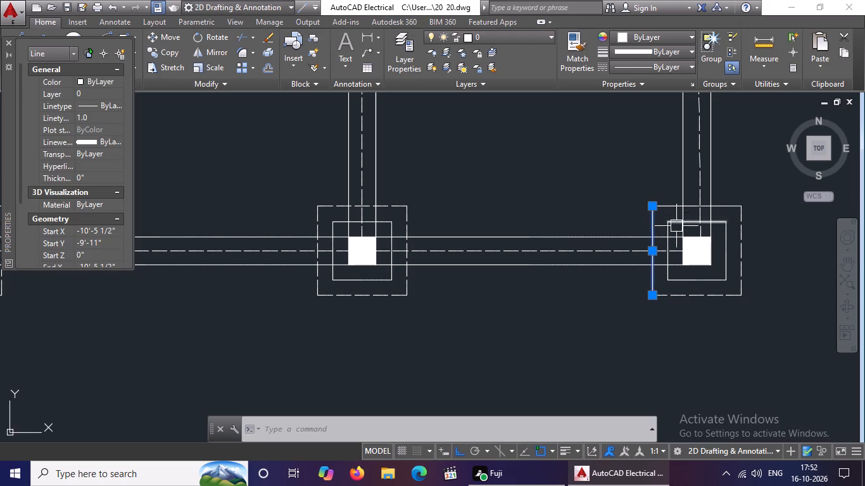
left_click(658, 66)
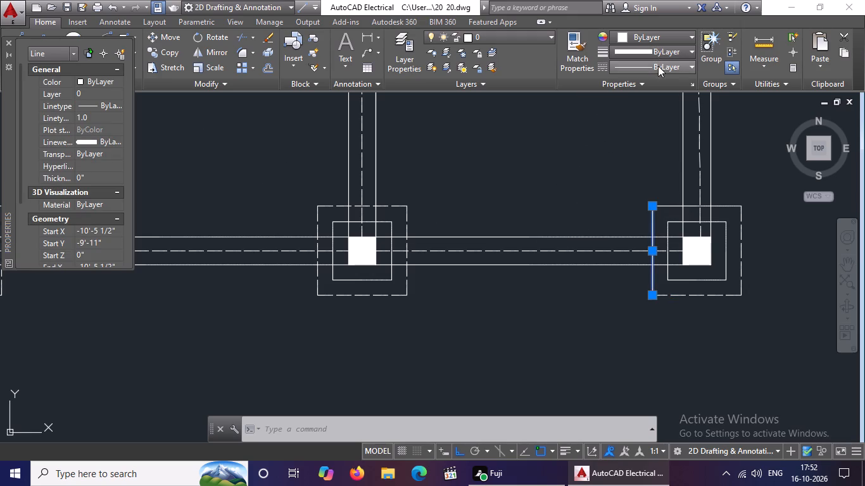
left_click(662, 114)
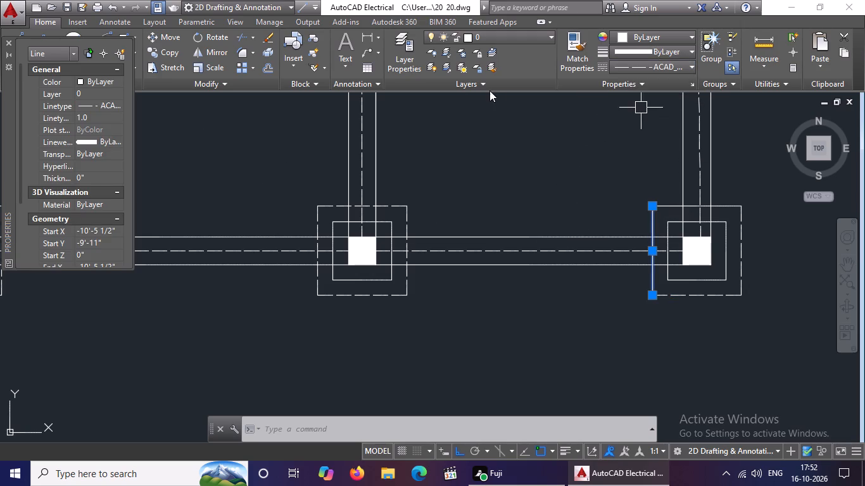
left_click(101, 113)
key("BackSpace")
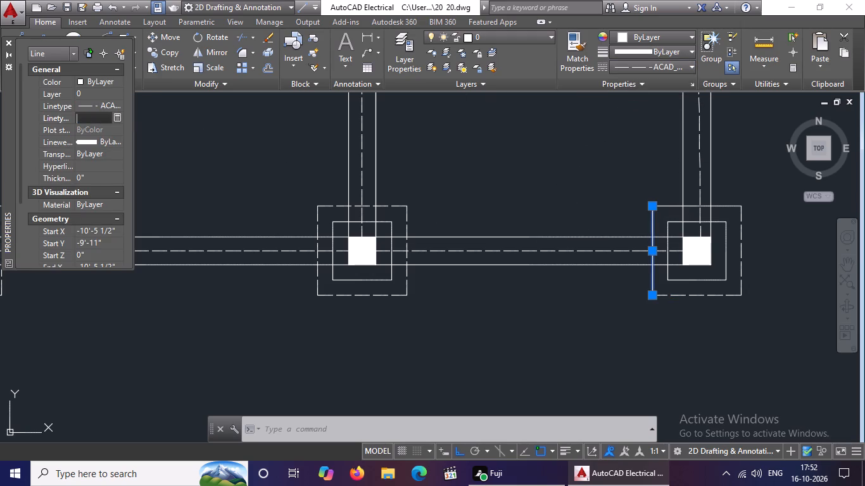
key("BackSpace")
key("BackSpace")
key("BackSpace")
key("BackSpace")
type("0.2")
key("Return")
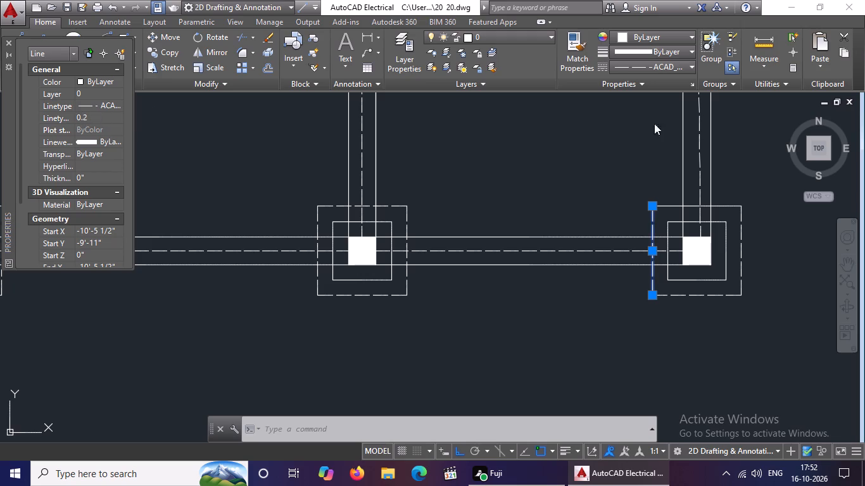
Give the northern edge of the southeast column's outer square the ACAD_ISO02W100 linetype with a linetype scale of 0.2.
left_click(729, 206)
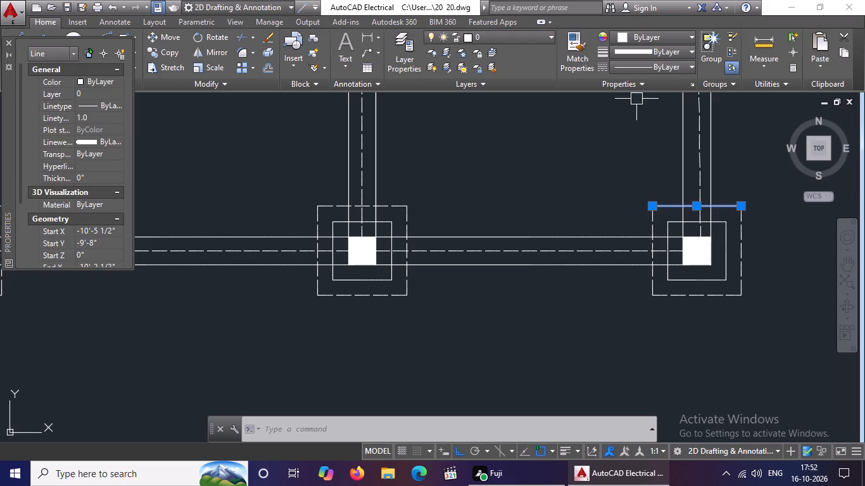
left_click(656, 61)
left_click(662, 108)
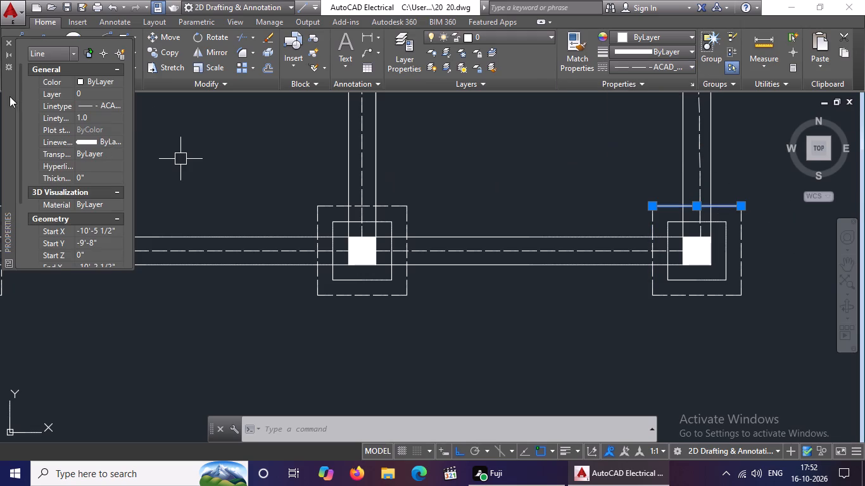
left_click(109, 118)
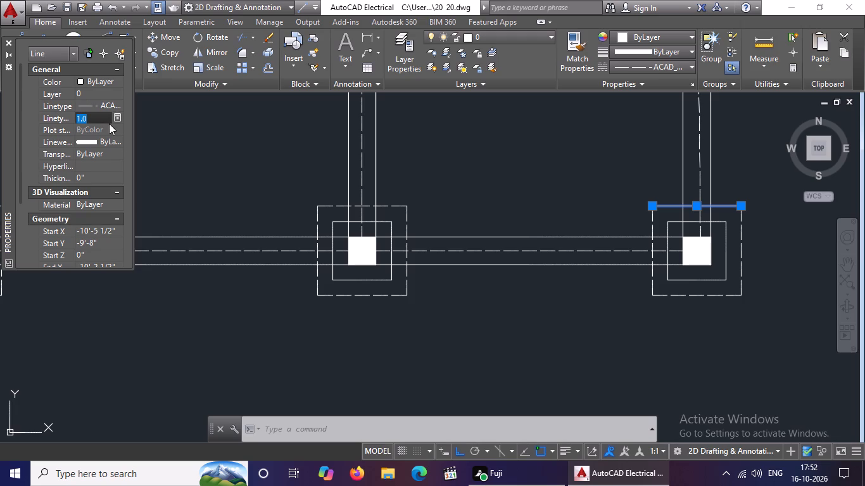
key("BackSpace")
key("BackSpace")
key("BackSpace")
key("BackSpace")
key("BackSpace")
type("0.2")
key("Return")
key("Escape")
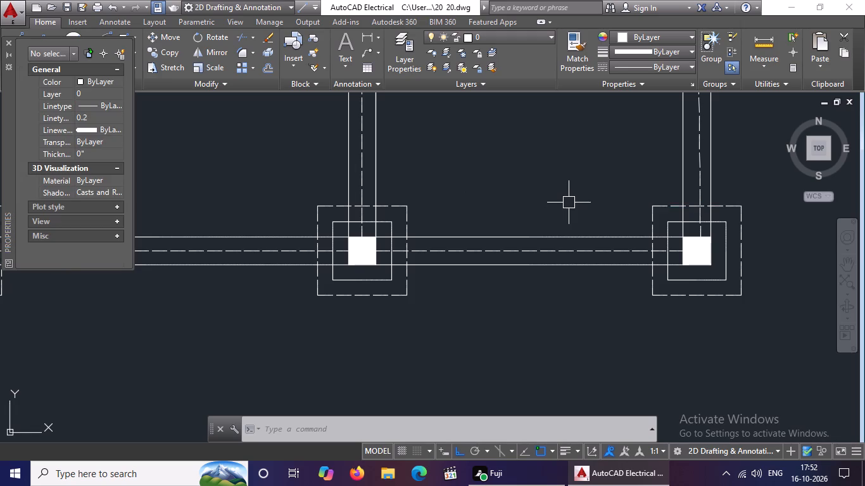
Give the southern edge of the outer square at the southeast room's northwest column the ACAD_ISO02W100 linetype with a linetype scale of 0.2.
scroll(572, 196, "down", 4)
middle_click_drag(569, 183, 572, 277)
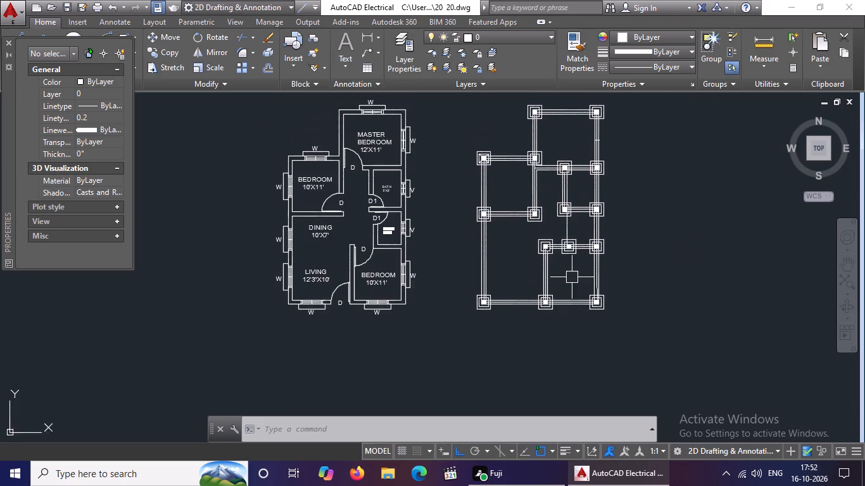
scroll(572, 277, "up", 3)
left_click(479, 187)
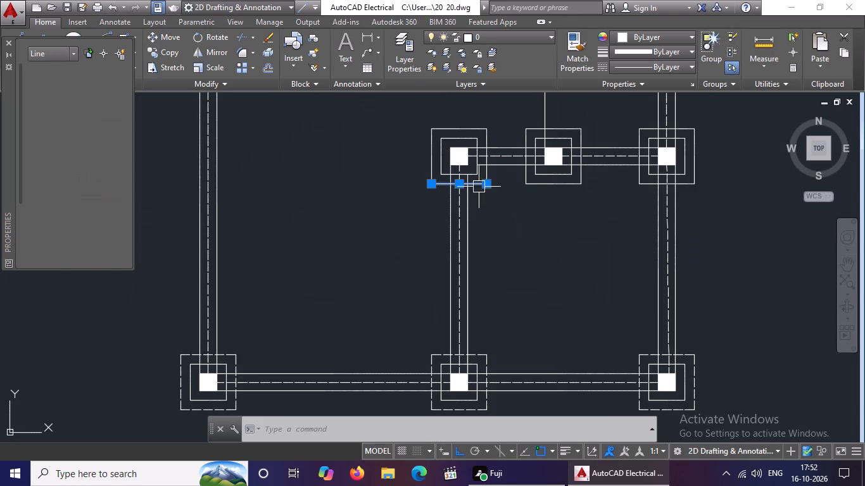
left_click(669, 62)
left_click(650, 113)
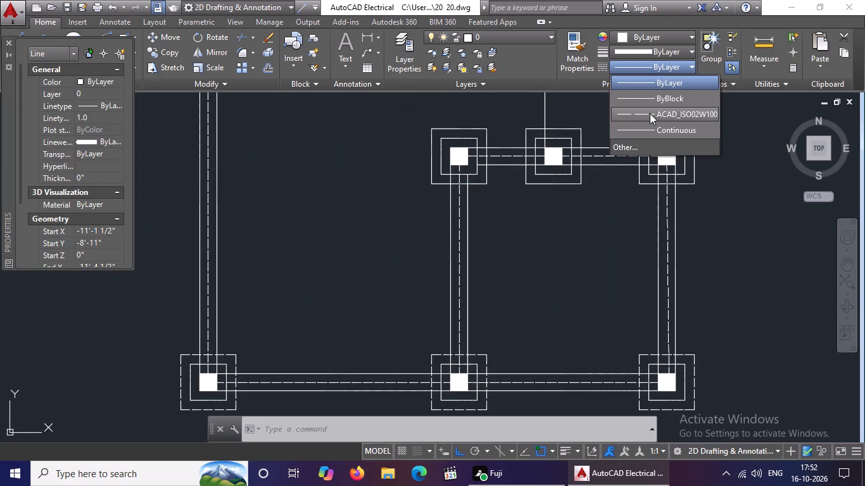
left_click(100, 116)
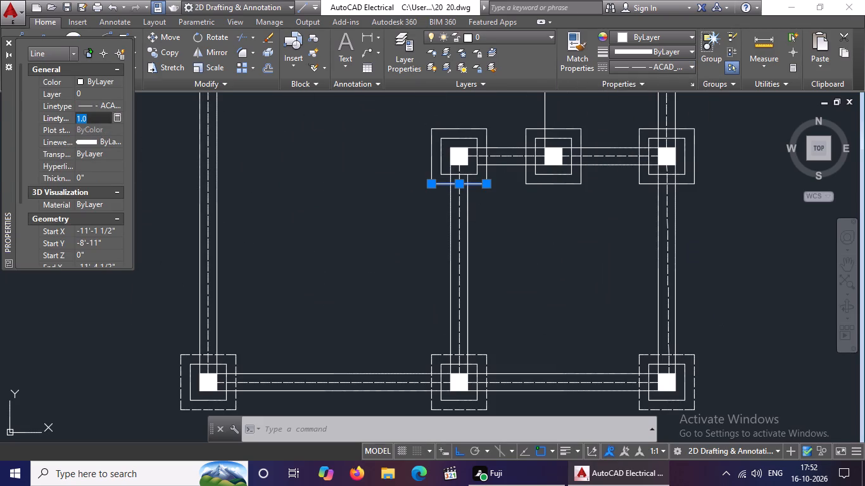
key("BackSpace")
key("BackSpace")
key("BackSpace")
key("BackSpace")
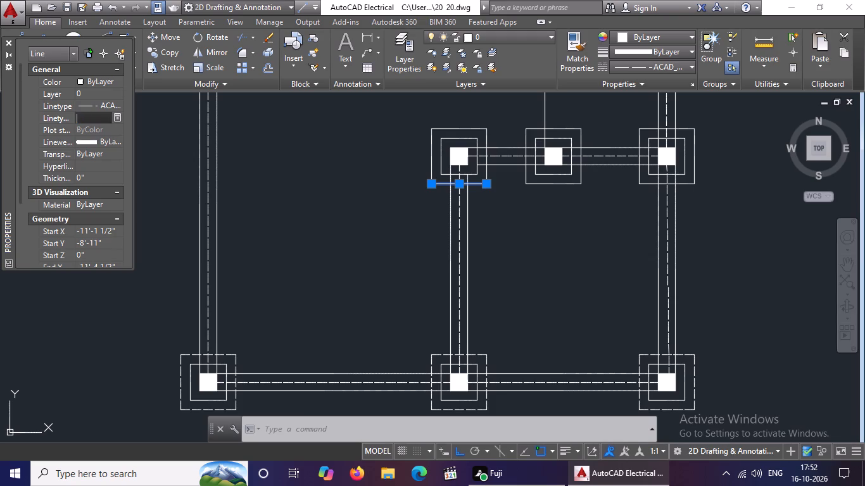
key("BackSpace")
type("0.2")
key("Return")
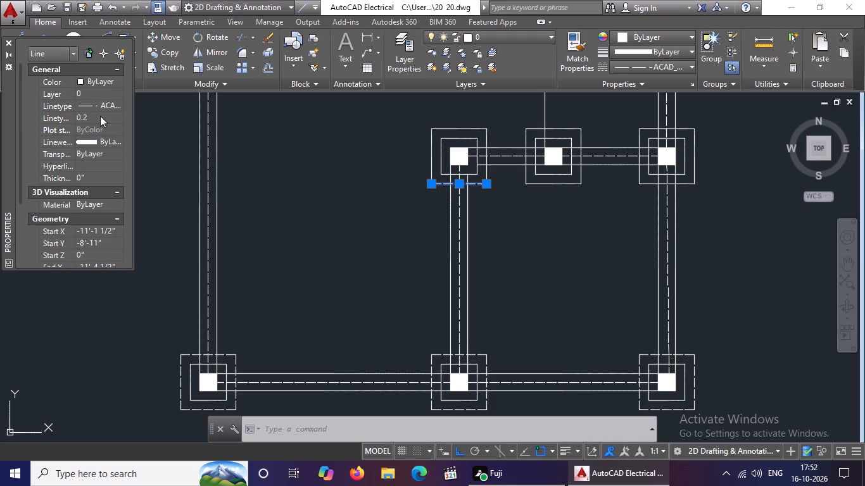
Change the western edge of the outer square at the southeast room's northwest column to ACAD_ISO02W100 with a linetype scale of 0.2.
left_click(433, 164)
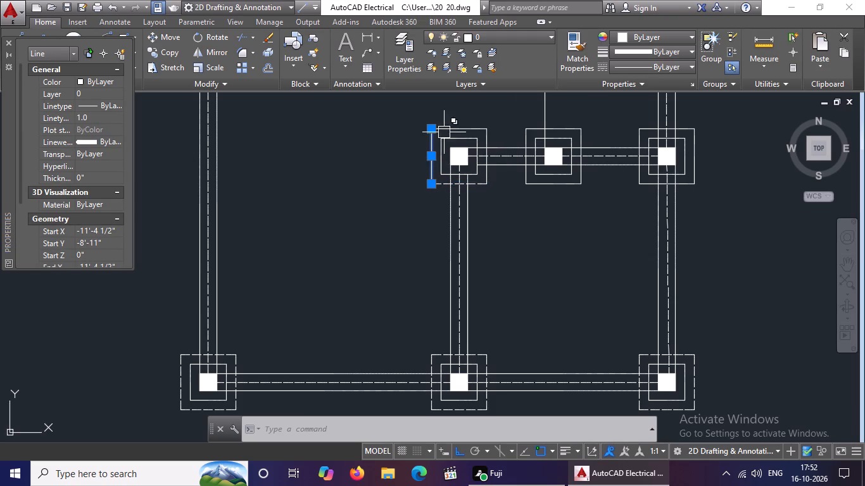
left_click(650, 69)
left_click(660, 115)
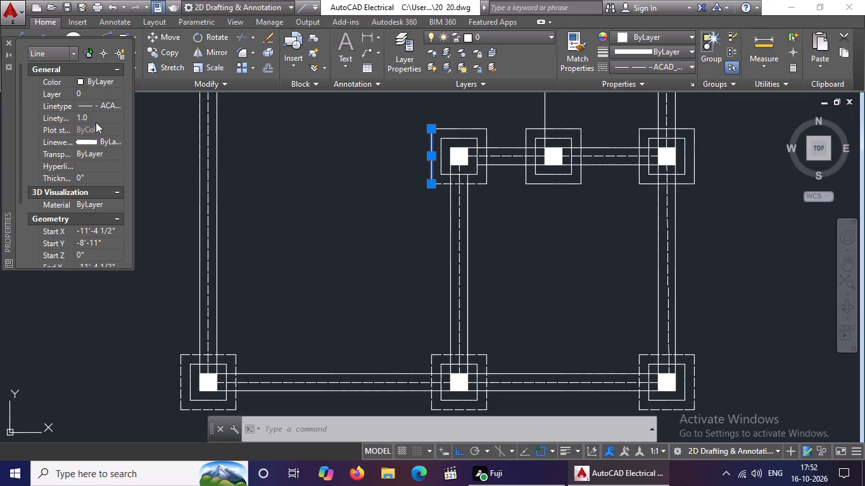
left_click(99, 115)
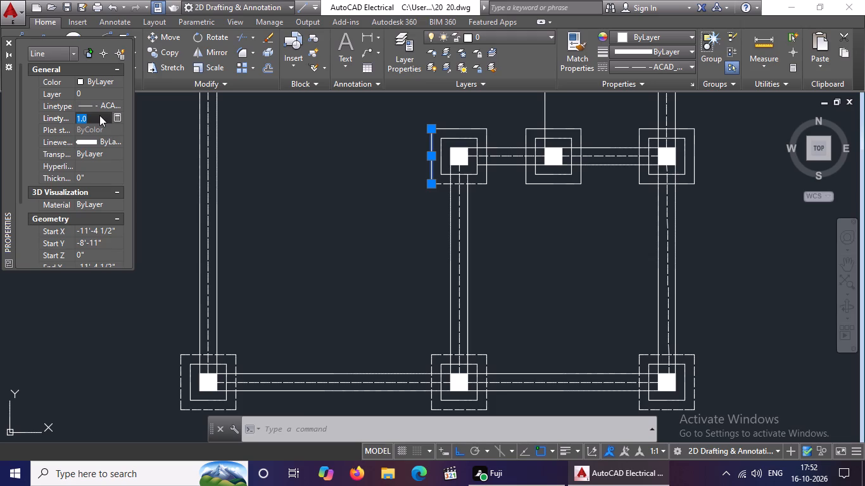
key("BackSpace")
key("BackSpace")
key("BackSpace")
key("BackSpace")
key("BackSpace")
type("0.2")
key("Return")
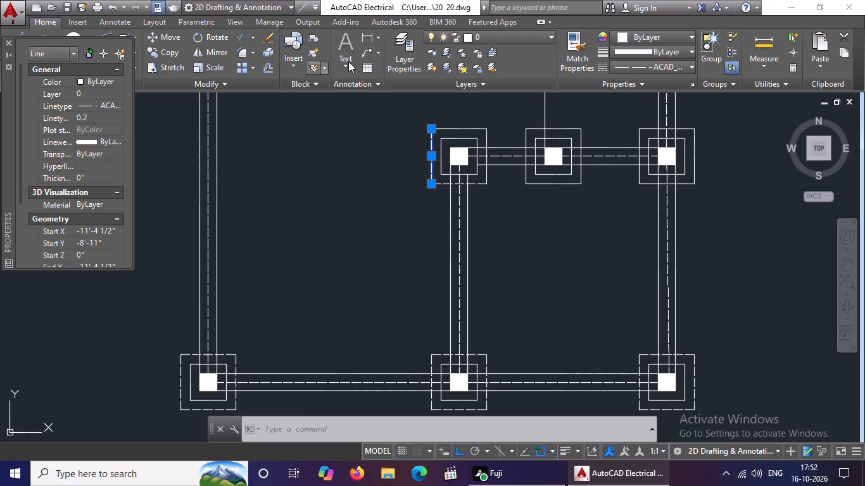
Give the northern edge of the outer square at the southeast room's northwest column the ACAD_ISO02W100 linetype with a linetype scale of 0.2.
left_click(472, 130)
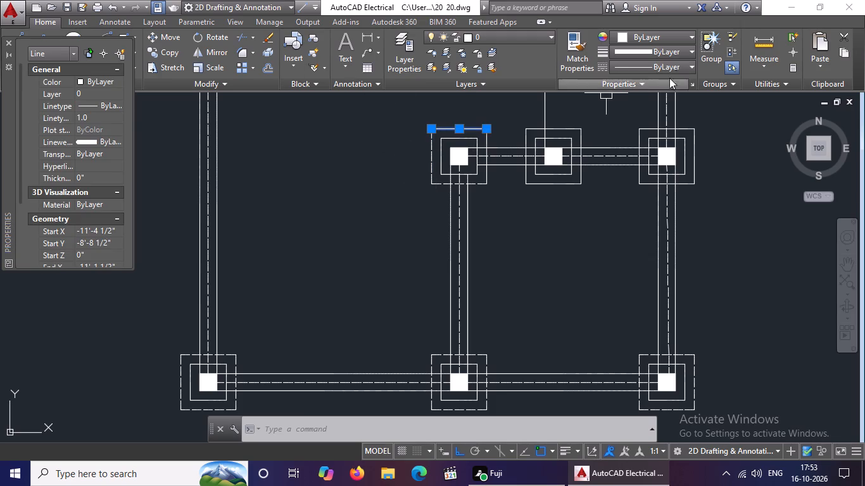
left_click(676, 61)
left_click(672, 115)
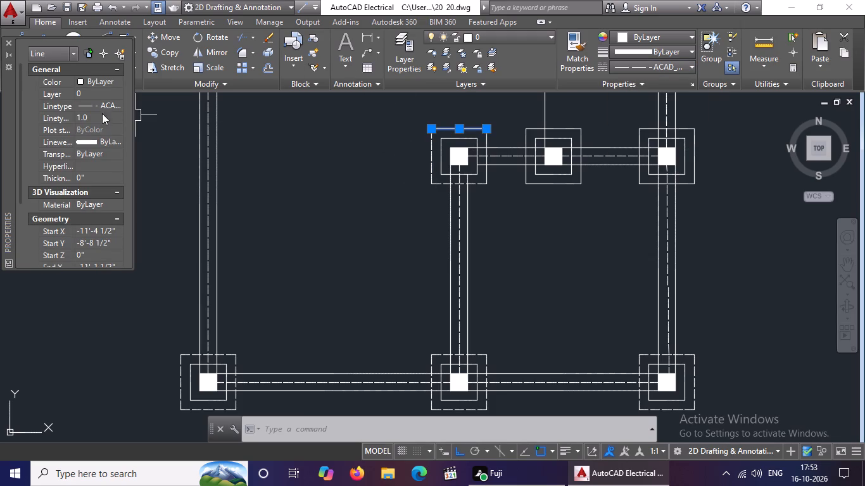
left_click(99, 116)
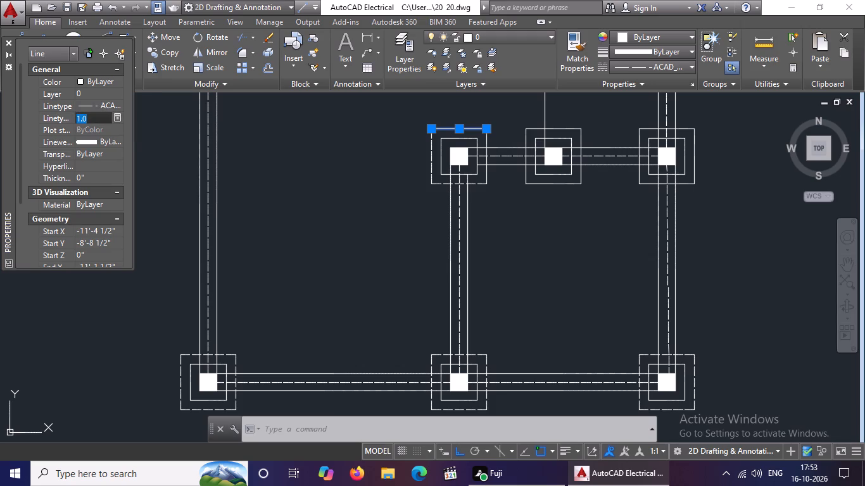
key("BackSpace")
key("BackSpace")
key("BackSpace")
key("BackSpace")
key("0")
type(".2")
key("Return")
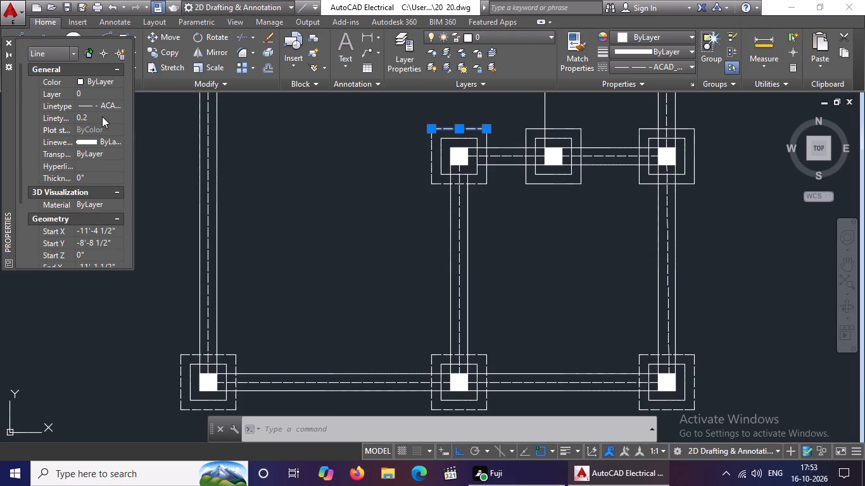
Change the eastern edge of the outer square at the southeast room's northwest column to ACAD_ISO02W100 with a linetype scale of 0.2.
left_click(484, 175)
left_click(675, 65)
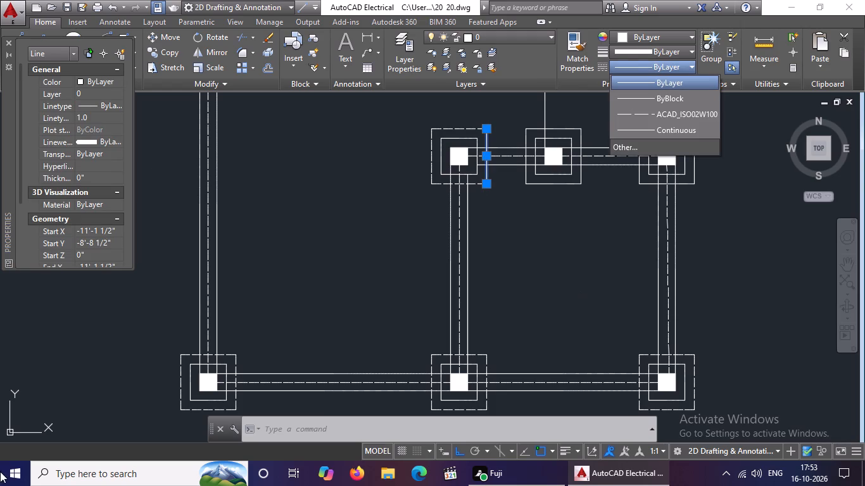
left_click(673, 115)
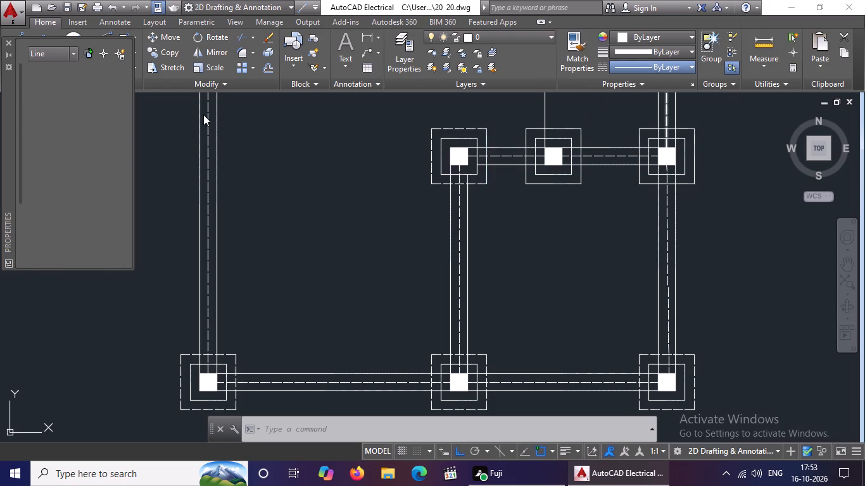
left_click(94, 115)
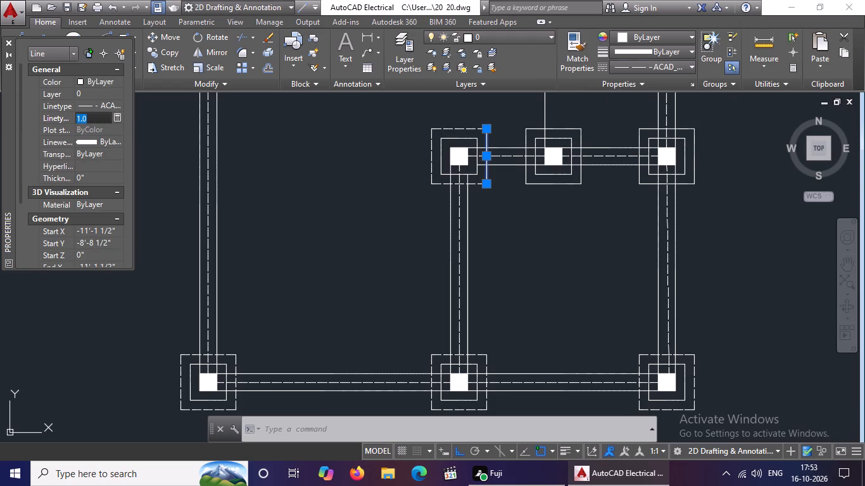
key("BackSpace")
key("BackSpace")
key("BackSpace")
key("BackSpace")
type("0.2")
key("Return")
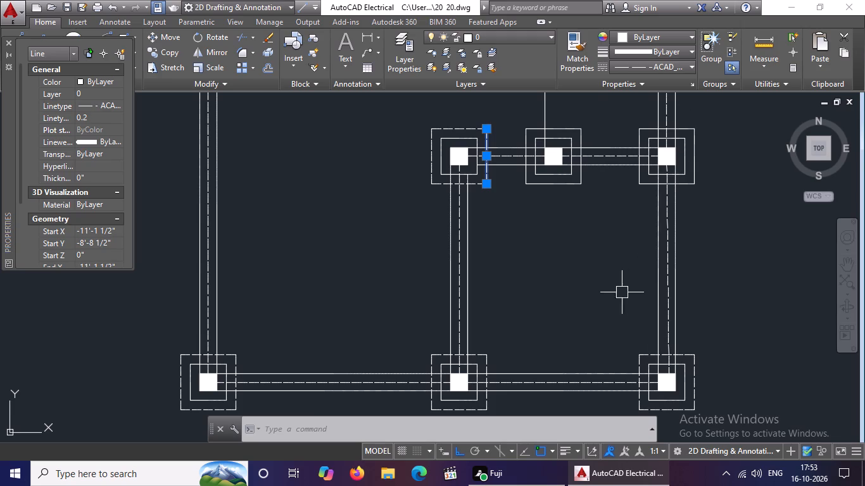
Give the outer square of the middle column on the southeast room's north side an ACAD_ISO02W100 southern edge with linetype scale 0.2.
left_click(539, 184)
left_click(676, 66)
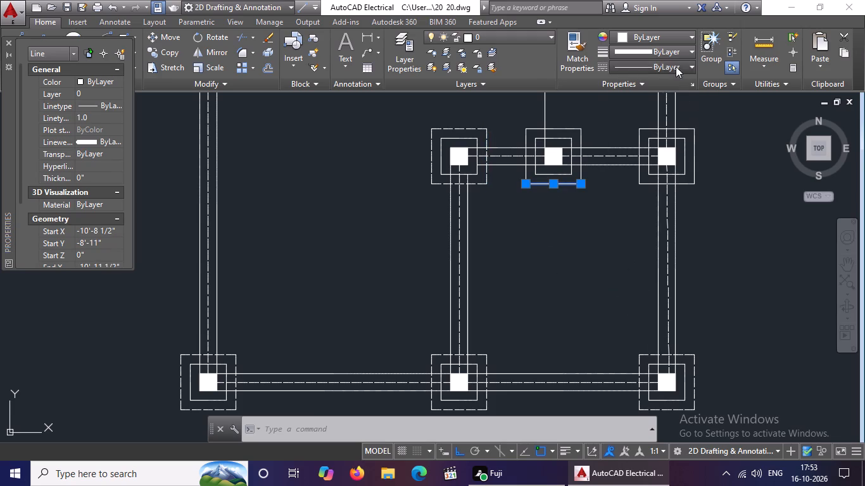
left_click(673, 111)
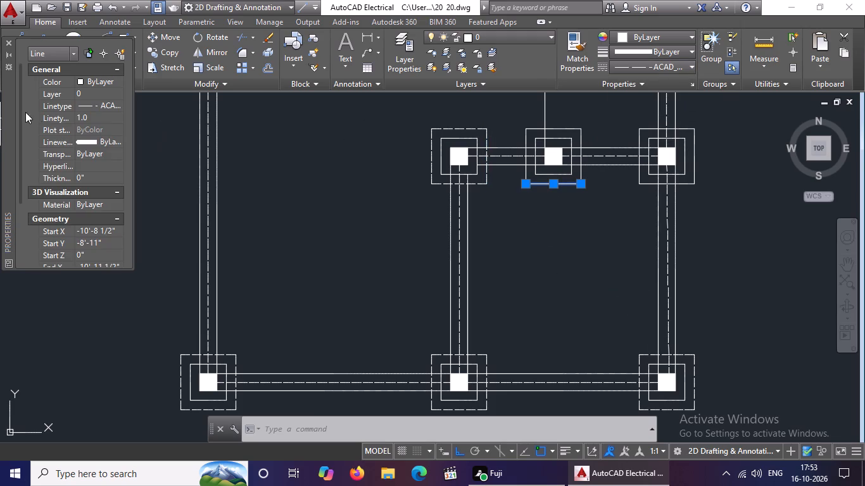
left_click(98, 116)
key("BackSpace")
key("BackSpace")
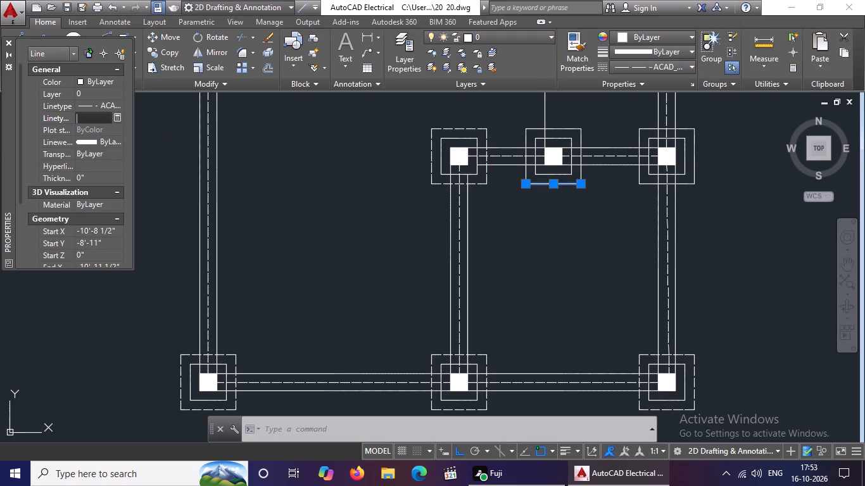
key("BackSpace")
key("BackSpace")
key("BackSpace")
key("0")
key("period")
key("2")
key("Return")
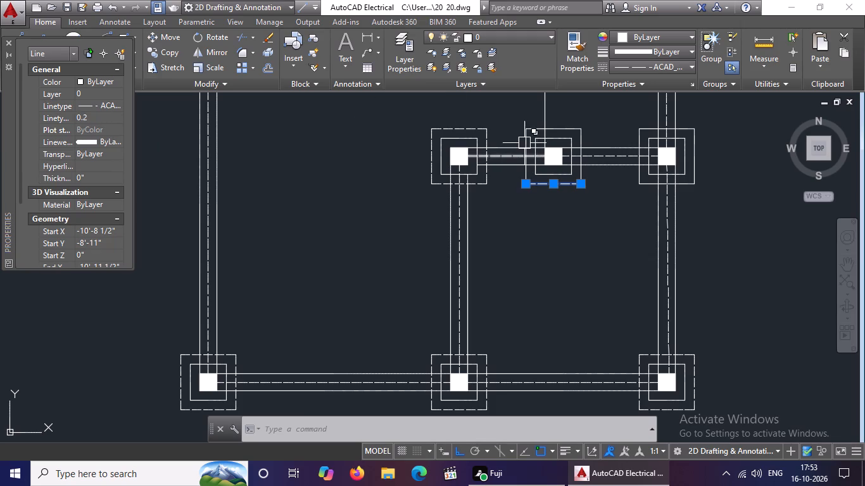
Change the western edge of that middle column's outer square to ACAD_ISO02W100 with a linetype scale of 0.2.
left_click(524, 142)
left_click(648, 63)
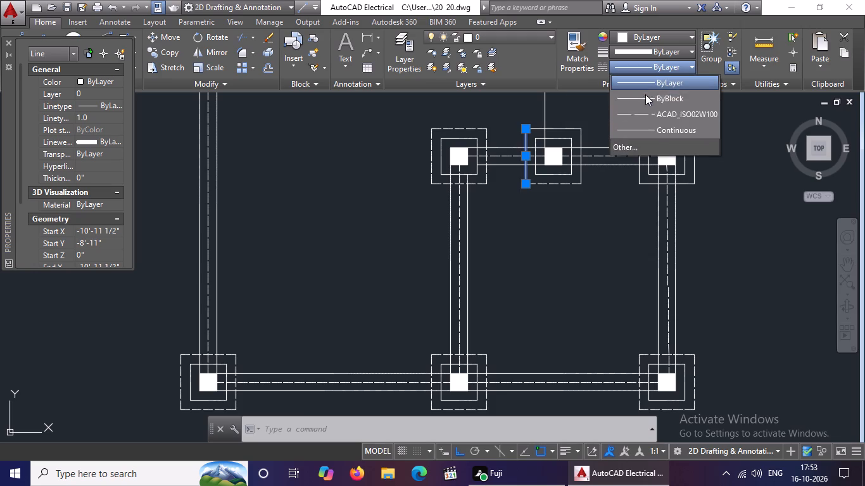
left_click_drag(645, 113, 643, 118)
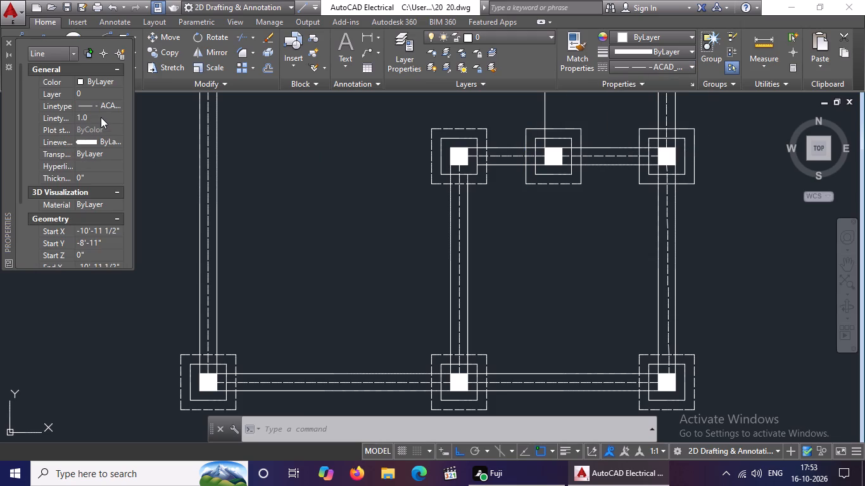
left_click(101, 116)
key("BackSpace")
key("BackSpace")
key("BackSpace")
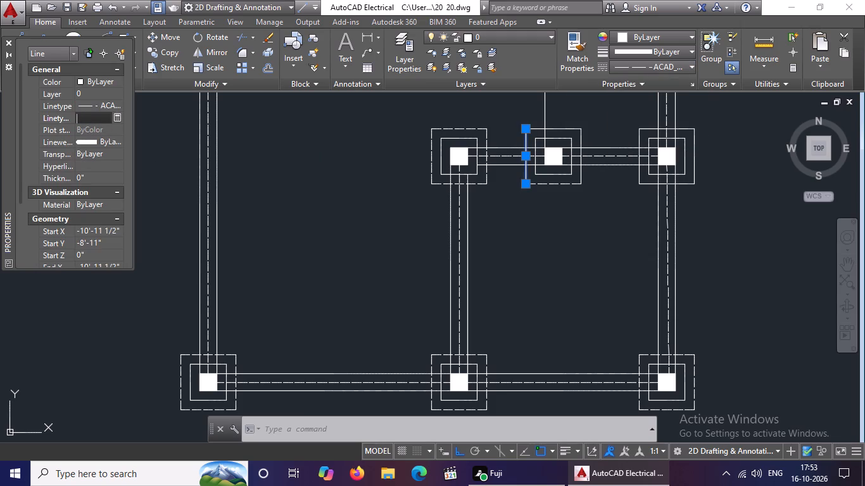
type("0.2")
key("Return")
Give the northern edge of the same middle column's outer square the ACAD_ISO02W100 linetype with a linetype scale of 0.2.
left_click(569, 128)
left_click(653, 70)
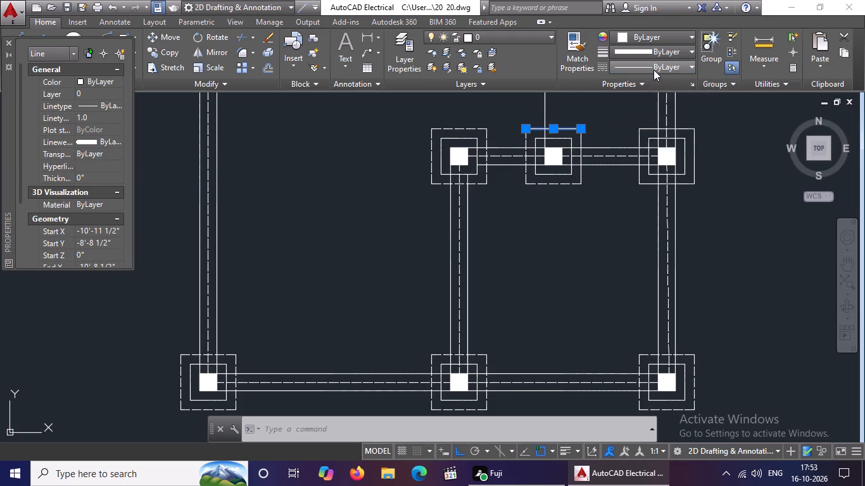
left_click(654, 115)
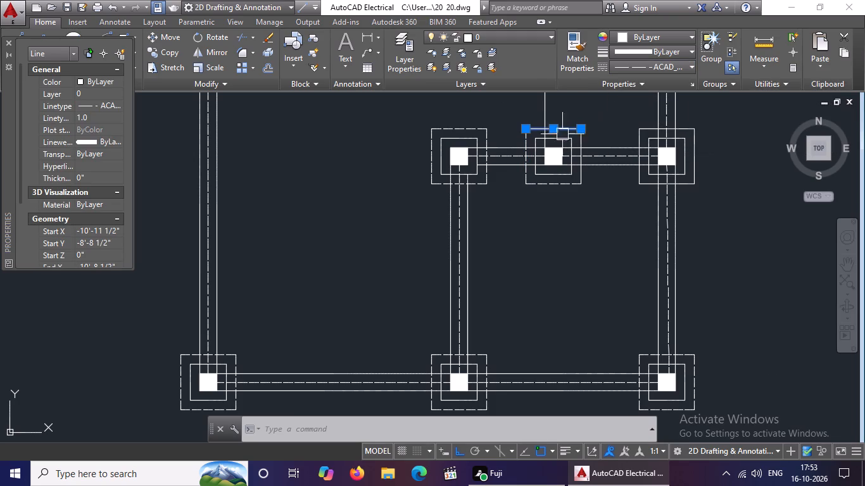
left_click(103, 113)
key("BackSpace")
key("BackSpace")
key("BackSpace")
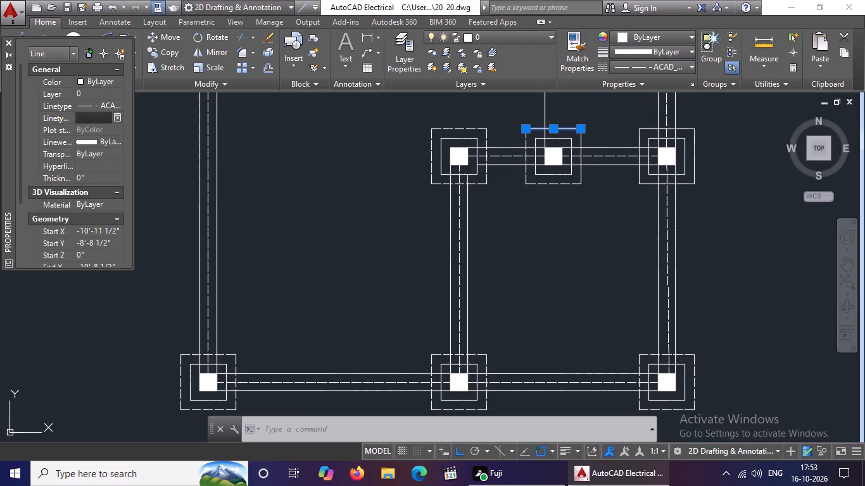
type("0.2")
key("Return")
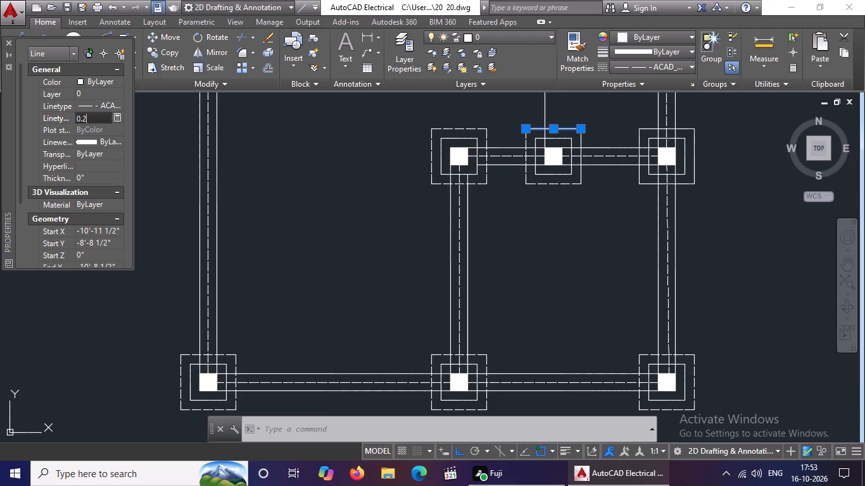
Give the eastern edge of the outer square at the southeast room's north-side middle column the ACAD_ISO02W100 linetype with linetype scale 0.2.
scroll(581, 159, "up", 1)
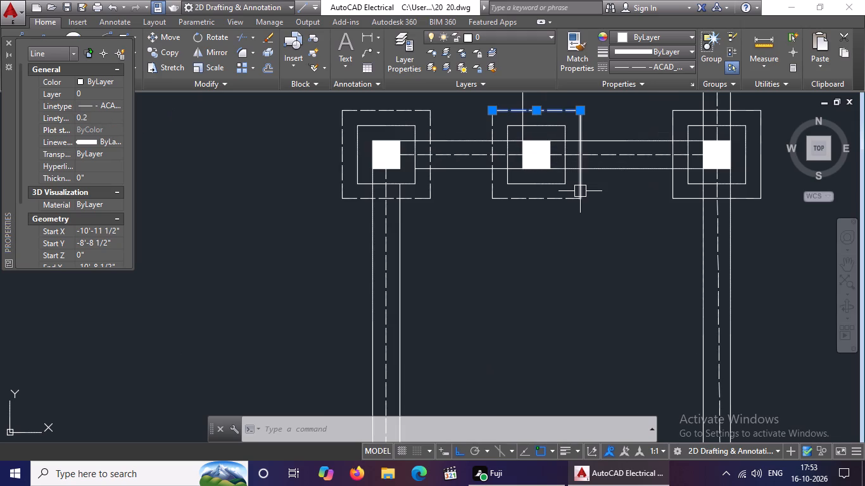
left_click(581, 185)
left_click_drag(679, 60, 679, 66)
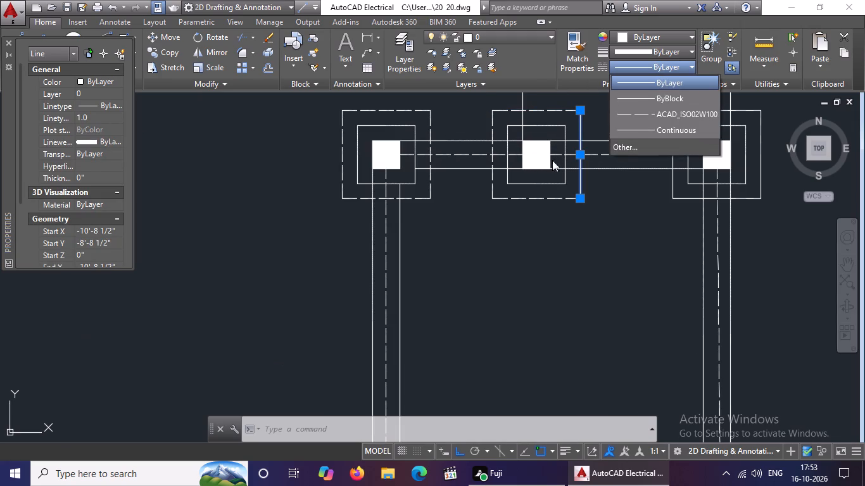
left_click(698, 111)
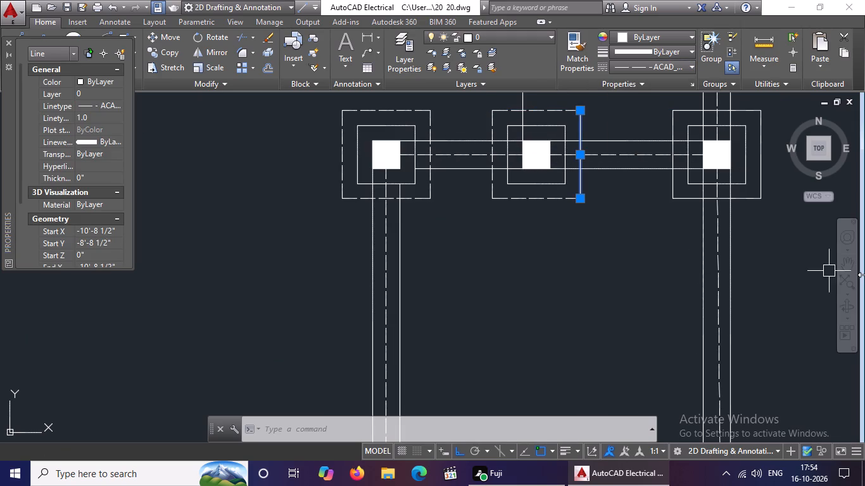
left_click(108, 118)
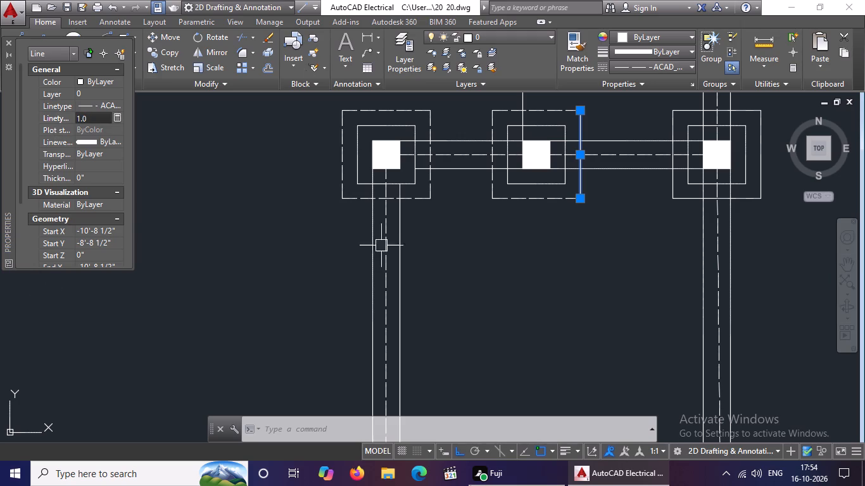
key("BackSpace")
key("BackSpace")
key("BackSpace")
key("BackSpace")
key("BackSpace")
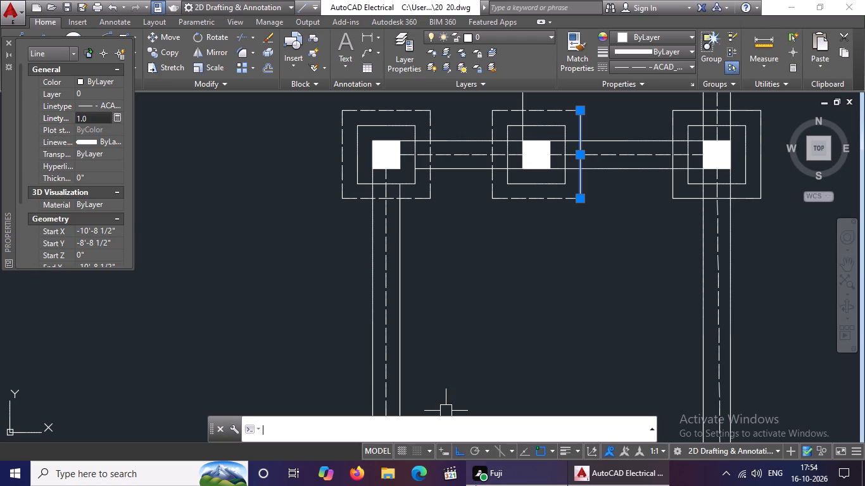
type("0.2")
key("Return")
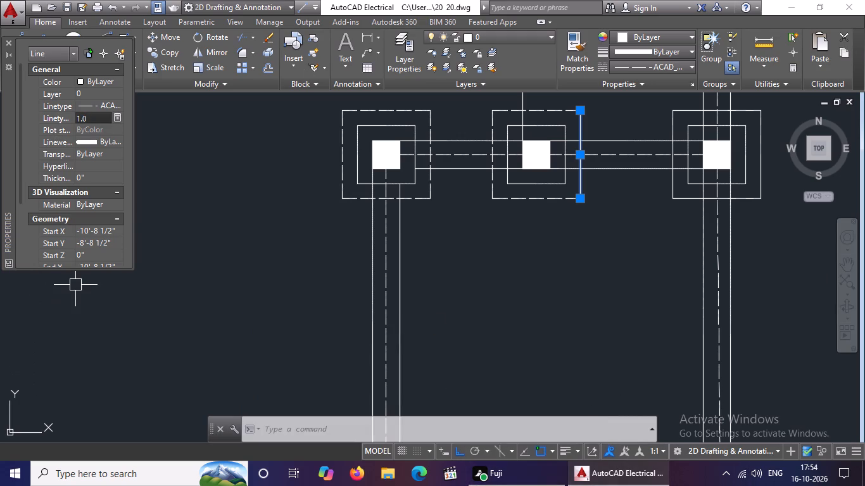
key("Return")
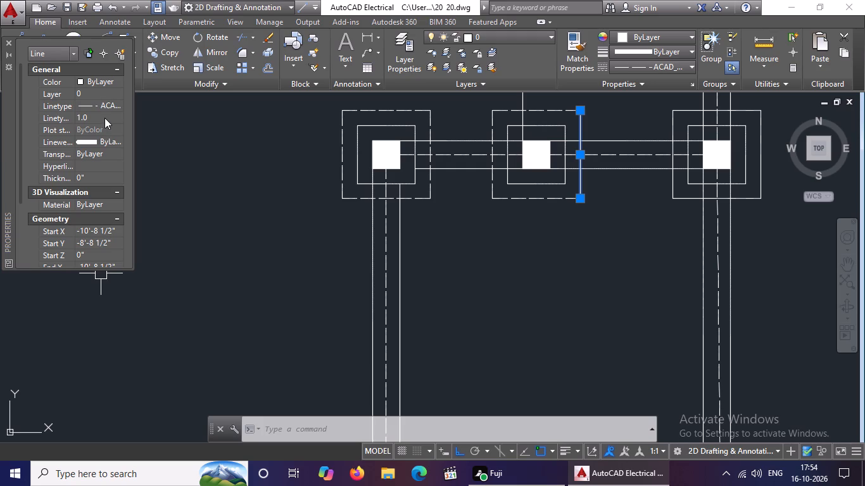
left_click(104, 118)
key("BackSpace")
key("BackSpace")
key("BackSpace")
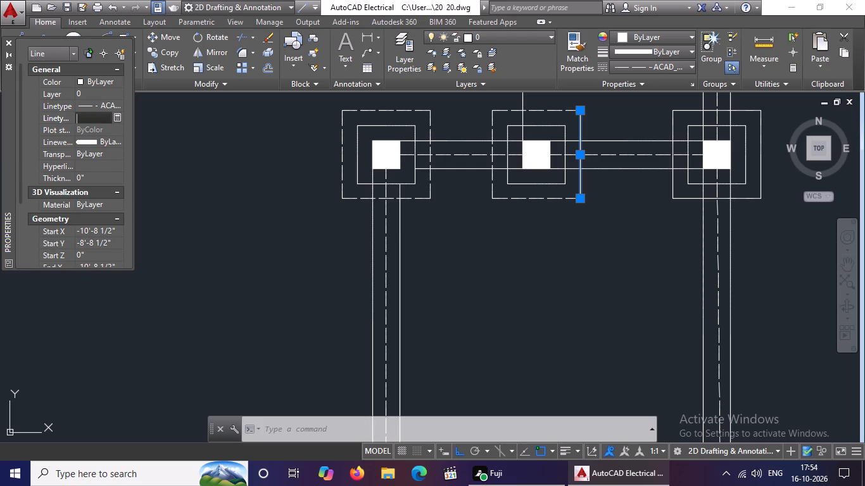
key("BackSpace")
key("BackSpace")
type("0.")
key("2")
key("Return")
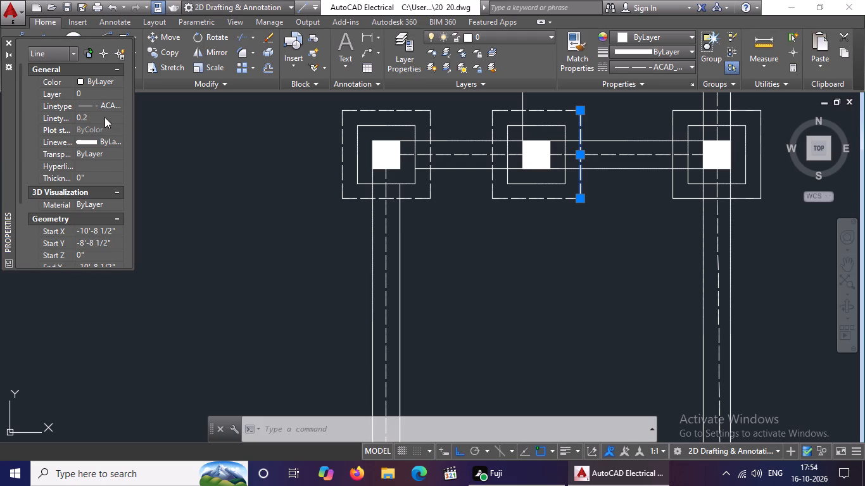
Change the southern edge of the outer square at the southeast room's northeast column to ACAD_ISO02W100 with a linetype scale of 0.2.
left_click(684, 198)
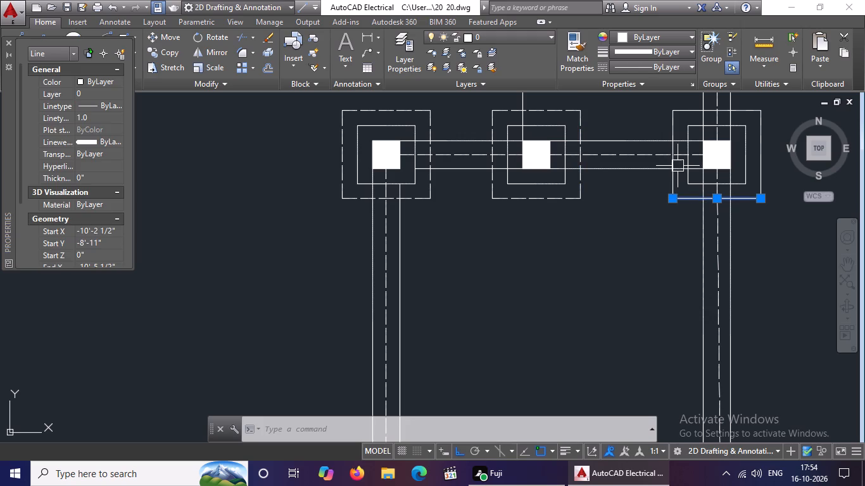
left_click(661, 63)
left_click(674, 114)
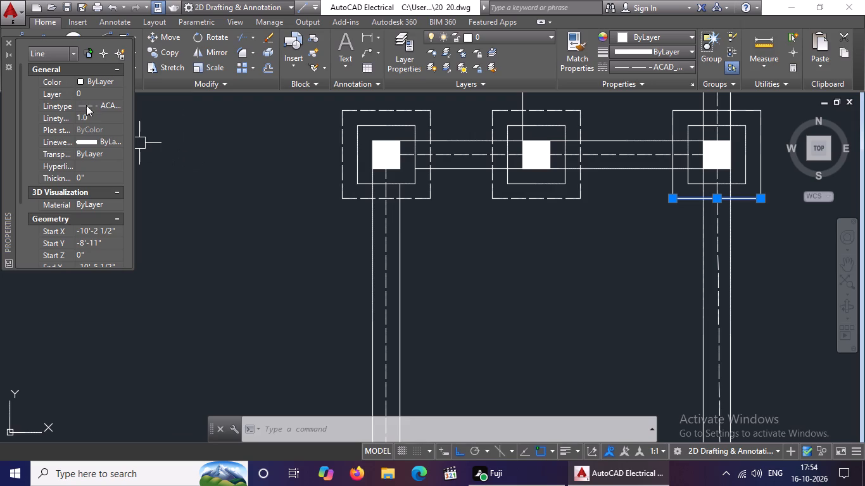
left_click(96, 121)
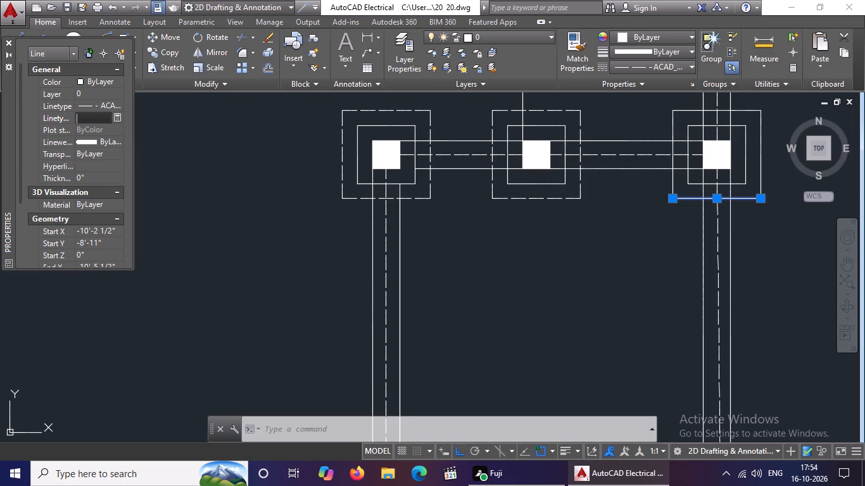
key("BackSpace")
key("BackSpace")
key("BackSpace")
key("BackSpace")
key("BackSpace")
type("0.2")
key("Return")
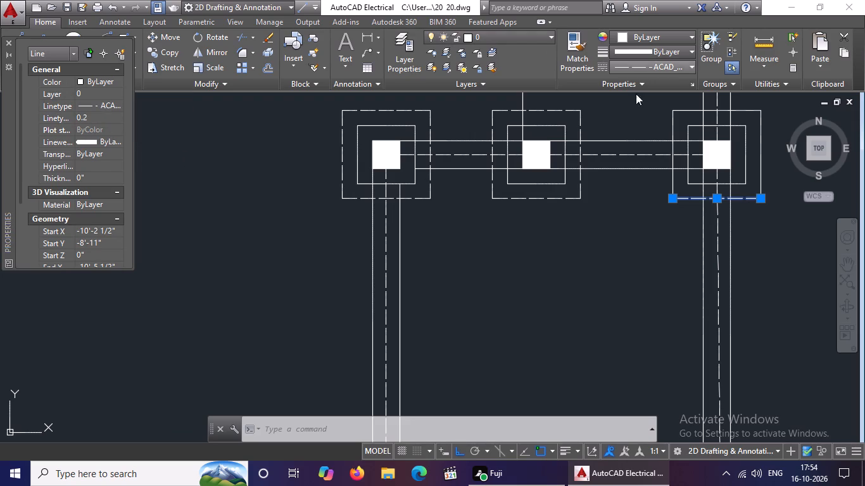
Give the eastern edge of that northeast column's outer square the ACAD_ISO02W100 linetype with a linetype scale of 0.2.
left_click(761, 165)
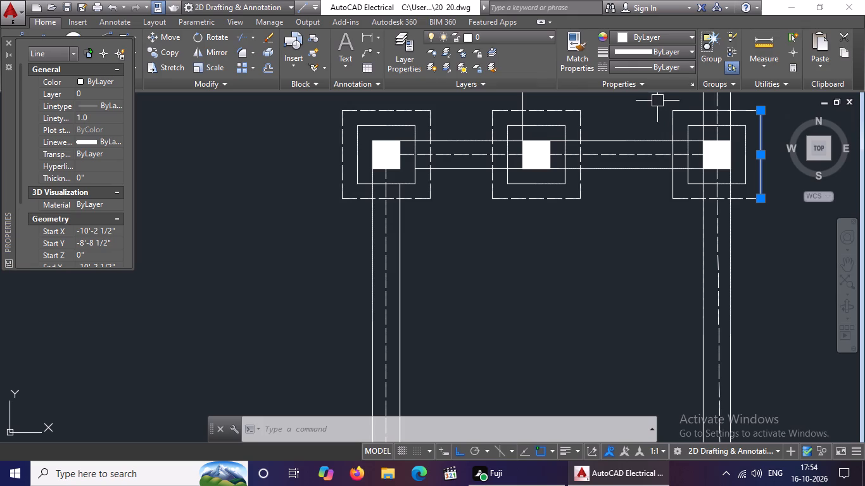
left_click(633, 61)
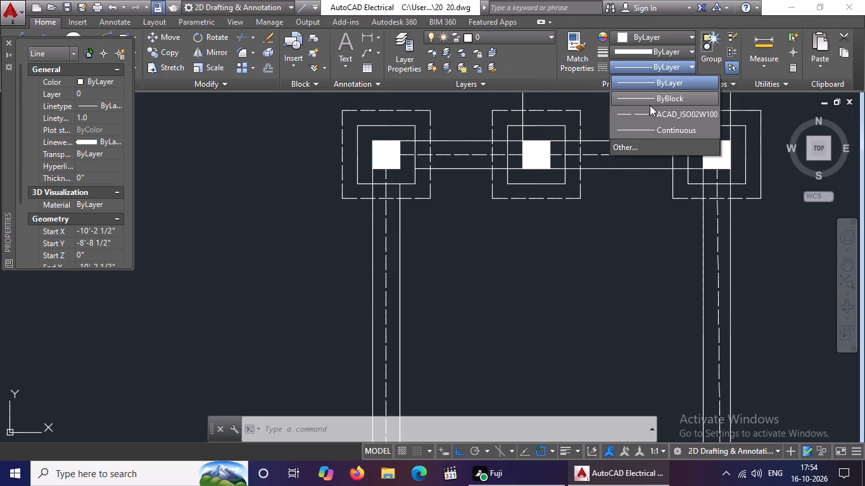
left_click(650, 110)
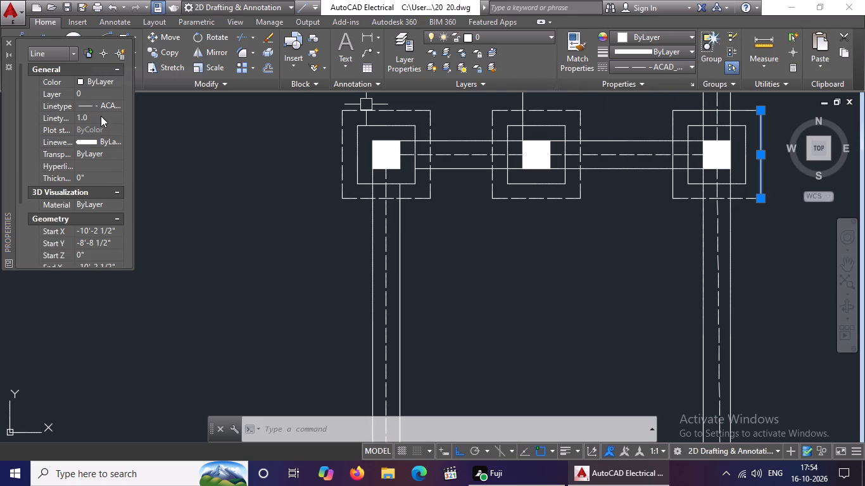
left_click(101, 116)
key("BackSpace")
key("BackSpace")
key("BackSpace")
key("BackSpace")
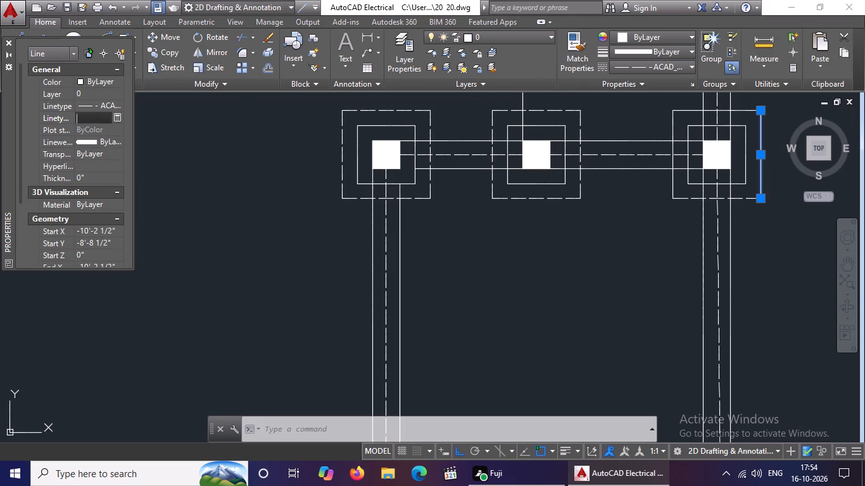
key("BackSpace")
type("0.2")
key("Return")
Change the western edge of the same northeast column's outer square to ACAD_ISO02W100 with a linetype scale of 0.2.
scroll(609, 205, "down", 2)
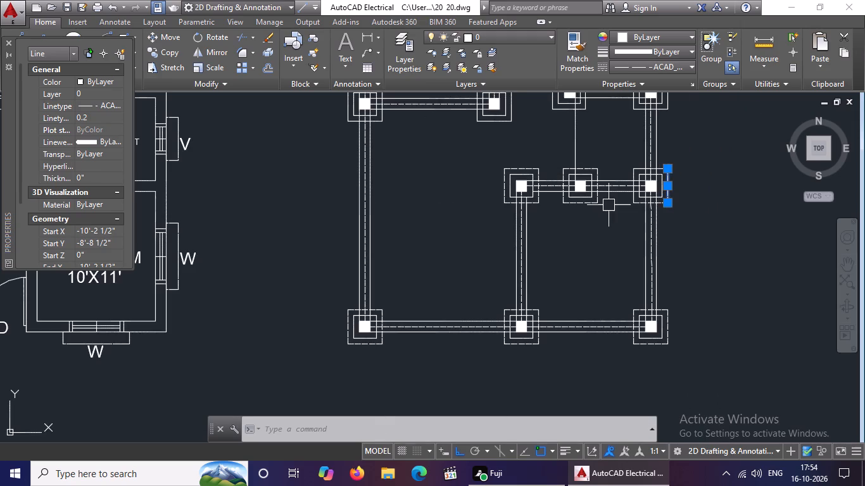
middle_click_drag(609, 205, 605, 278)
scroll(629, 270, "up", 2)
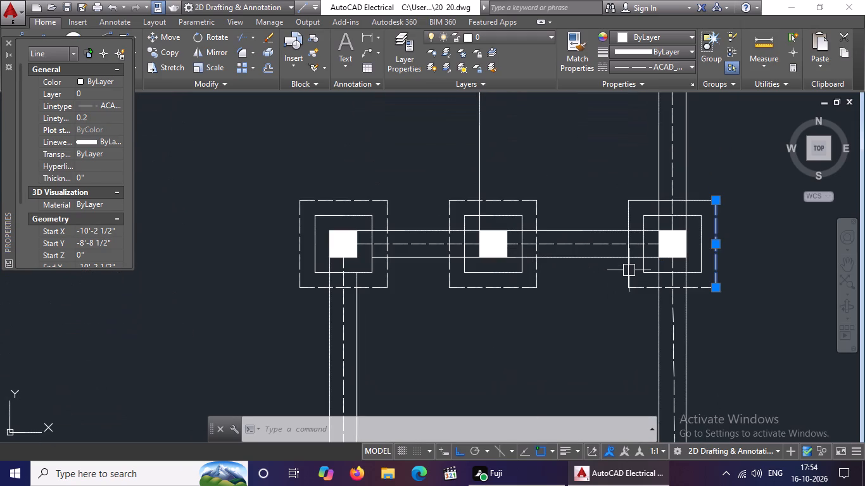
left_click(629, 270)
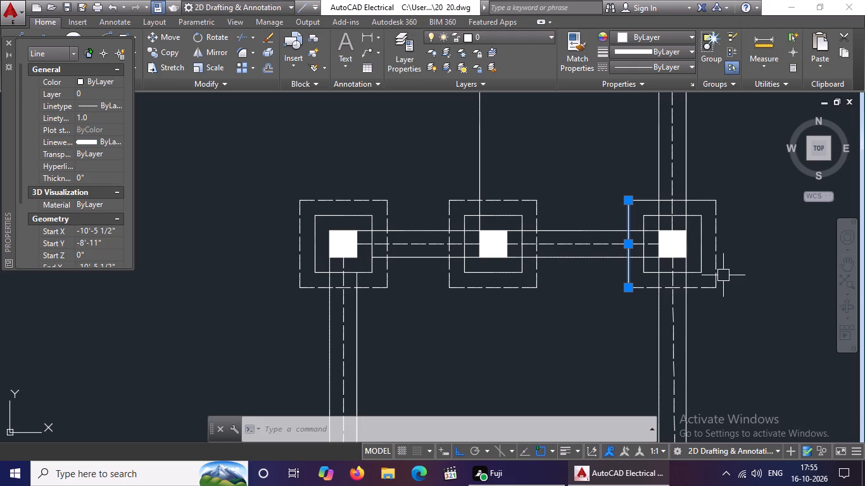
left_click(683, 65)
left_click(675, 113)
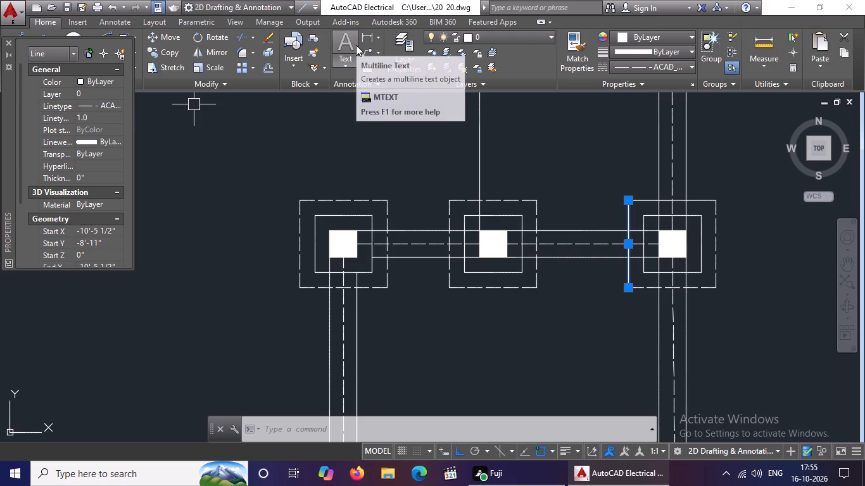
left_click(98, 117)
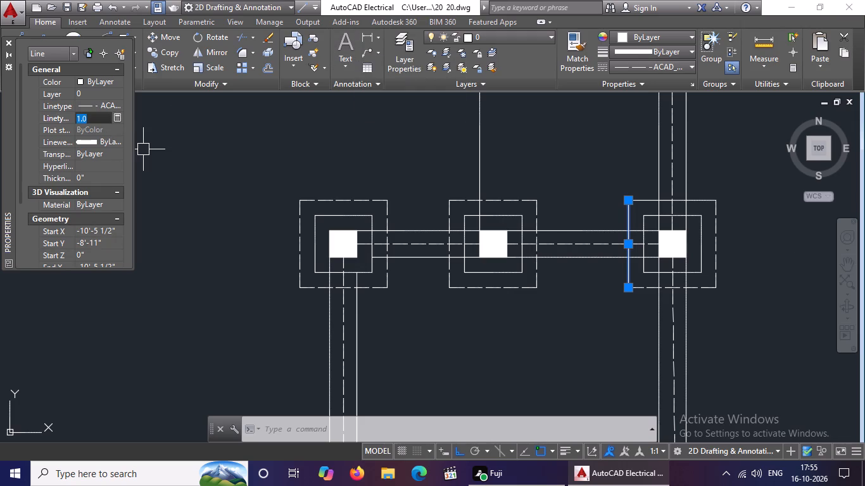
key("BackSpace")
key("BackSpace")
key("BackSpace")
key("BackSpace")
key("0")
type(".2")
key("Return")
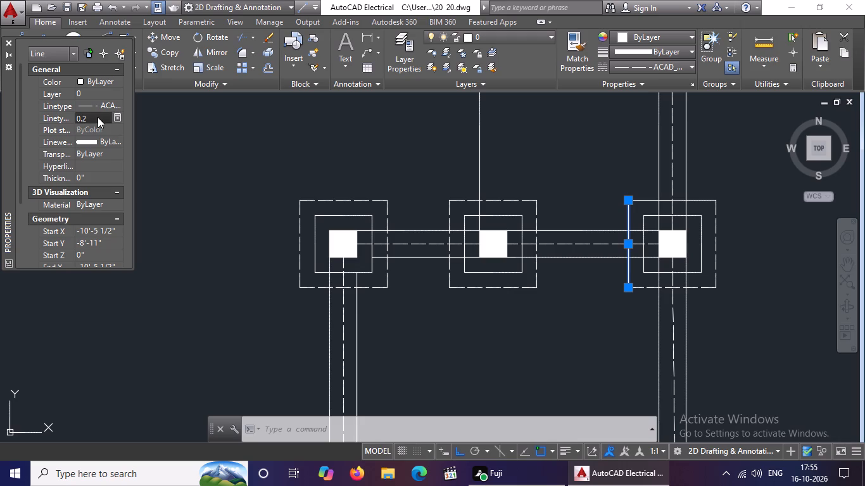
Give the northern edge of the southeast room's northeast column's outer square the ACAD_ISO02W100 linetype with linetype scale 0.2.
left_click(700, 201)
left_click(666, 65)
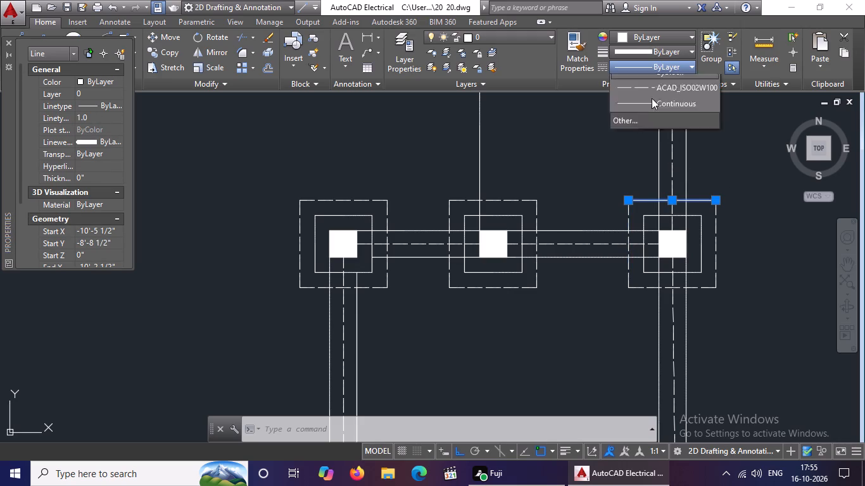
left_click(644, 117)
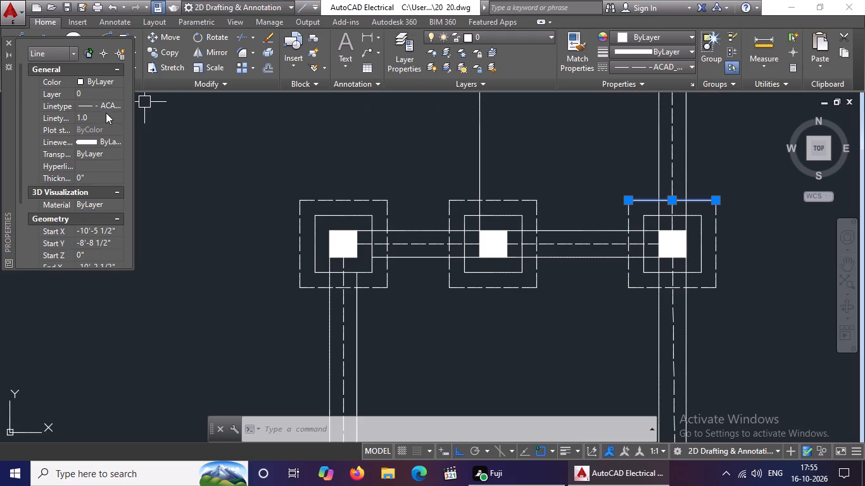
left_click(106, 113)
key("BackSpace")
key("BackSpace")
key("BackSpace")
key("BackSpace")
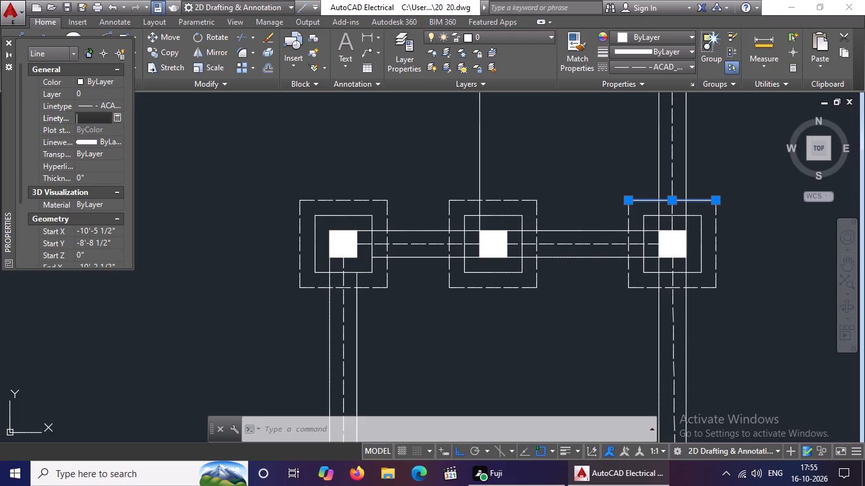
type("0.2")
key("Return")
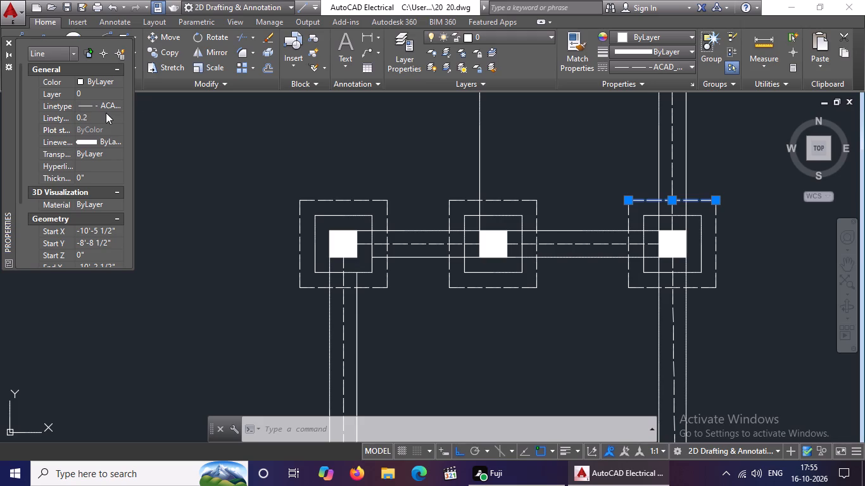
Change the southern edge of the outer square at the west-wall column directly north of the southwest corner to ACAD_ISO02W100 with linetype scale 0.2.
scroll(401, 225, "down", 3)
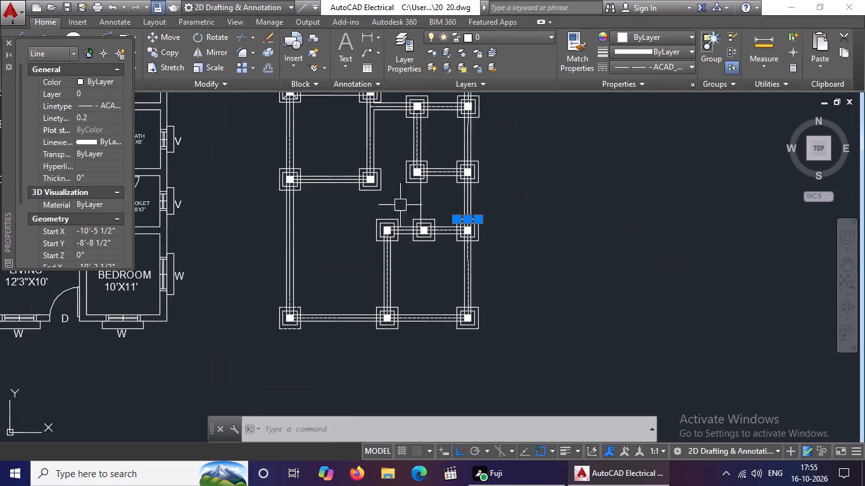
scroll(322, 252, "up", 2)
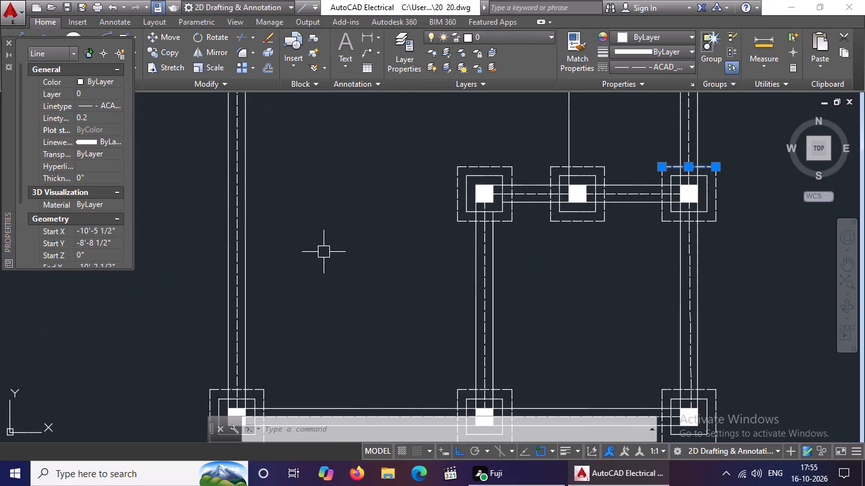
scroll(368, 238, "down", 2)
scroll(331, 166, "up", 3)
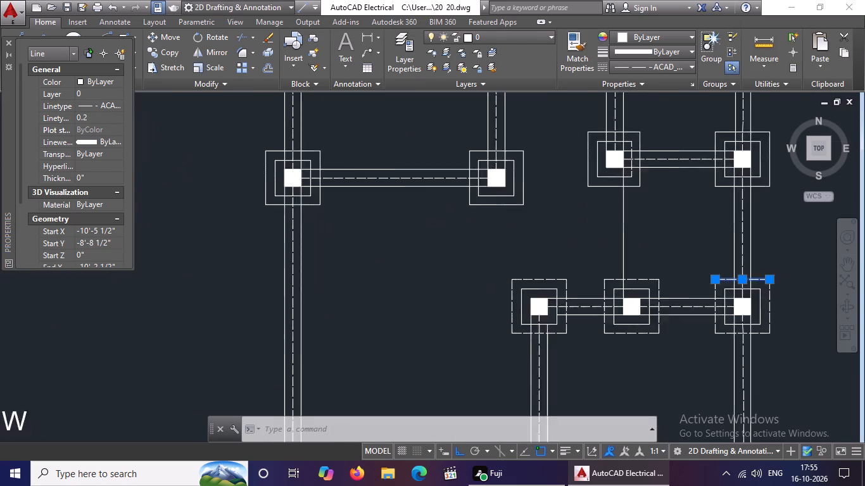
left_click(305, 232)
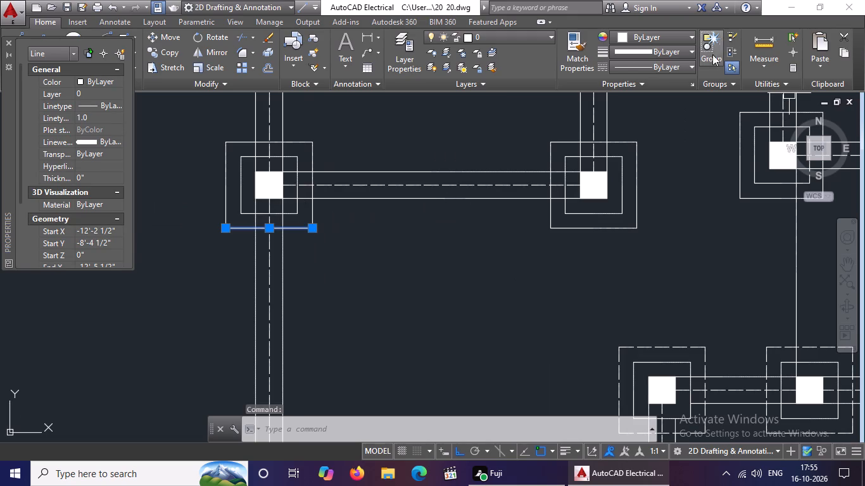
left_click(683, 63)
left_click(635, 113)
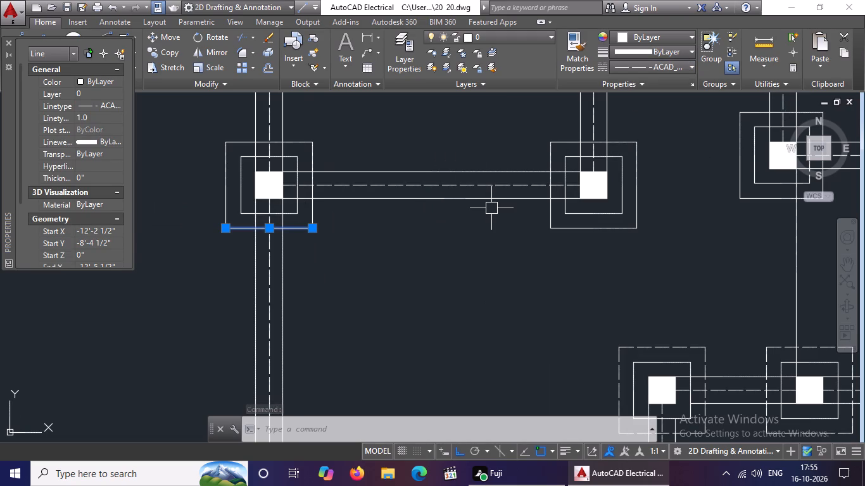
left_click(101, 117)
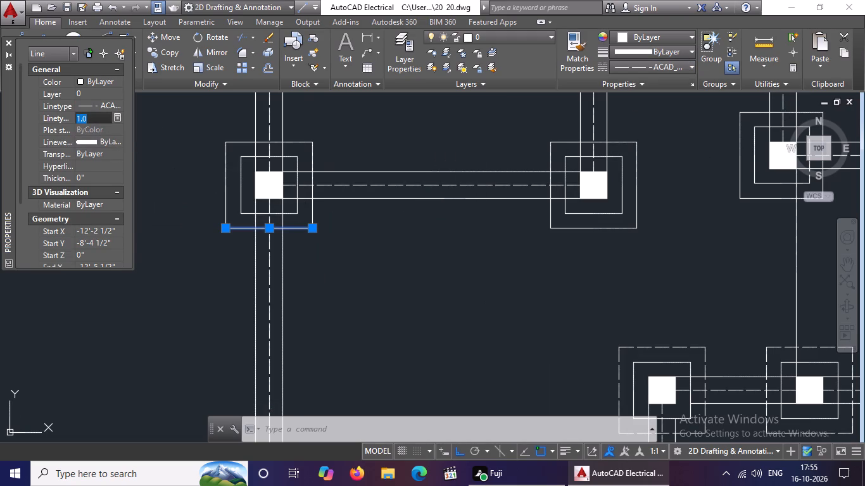
key("BackSpace")
key("BackSpace")
key("BackSpace")
key("BackSpace")
type("0.2")
key("Return")
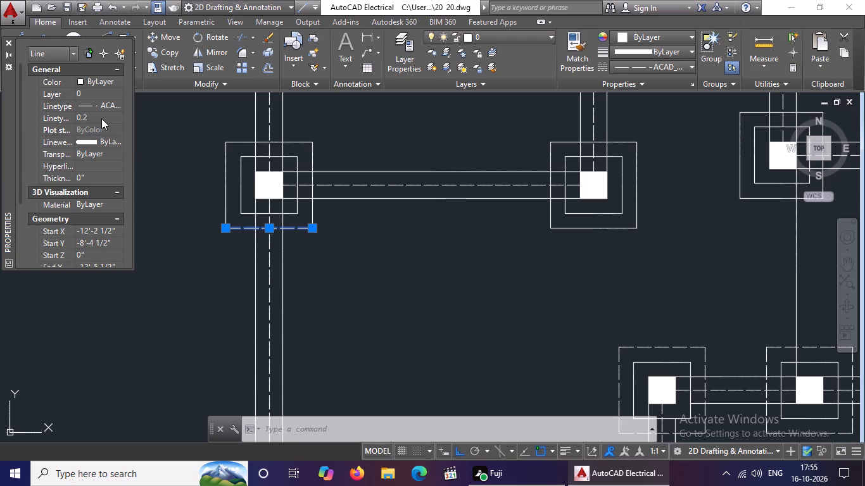
Give the western edge of that west-wall column's outer square the ACAD_ISO02W100 linetype with a linetype scale of 0.2.
left_click(225, 181)
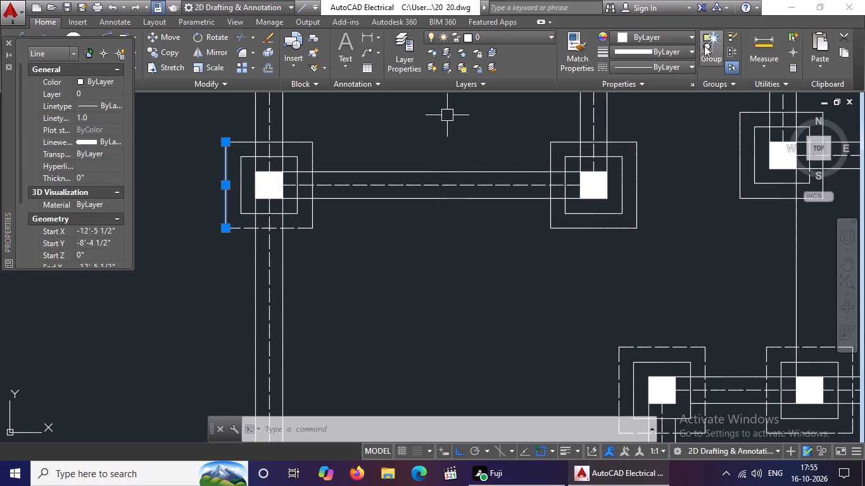
left_click(669, 61)
left_click(651, 111)
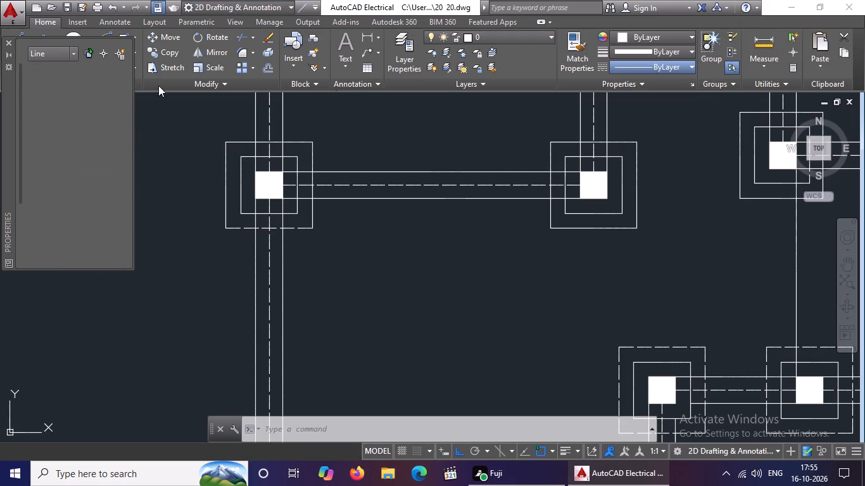
left_click_drag(105, 110, 103, 117)
left_click(103, 118)
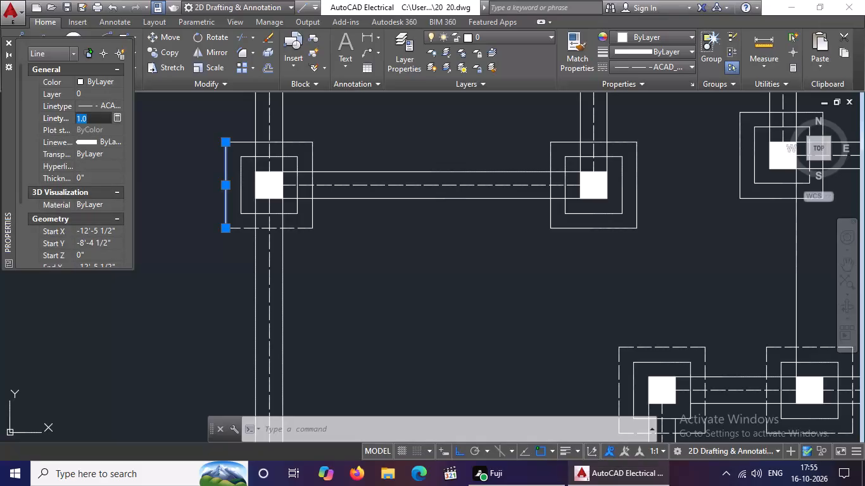
key("BackSpace")
key("BackSpace")
key("BackSpace")
key("BackSpace")
key("BackSpace")
key("BackSpace")
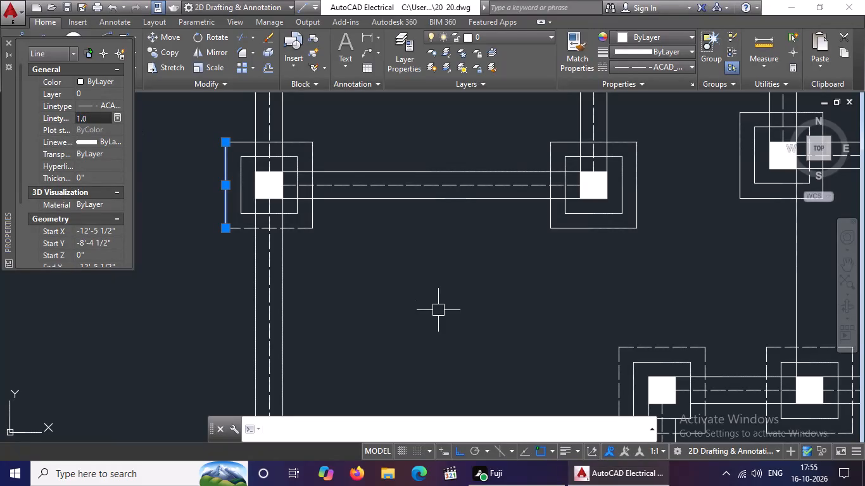
left_click(90, 116)
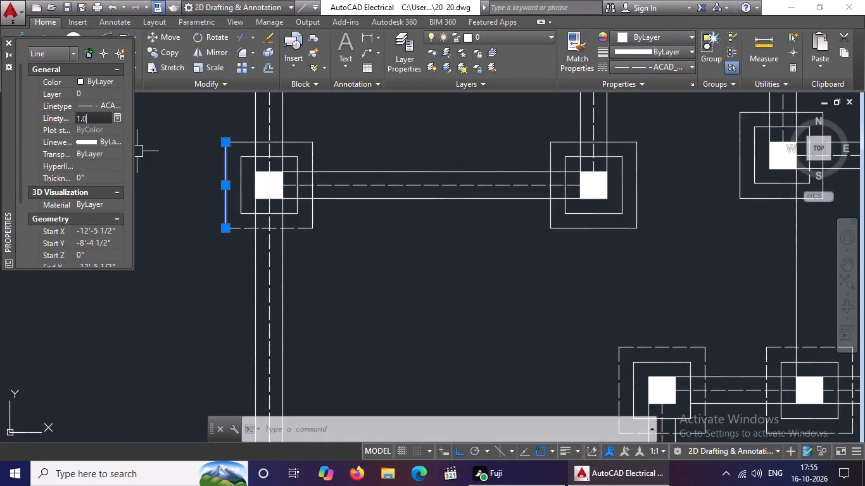
key("BackSpace")
key("BackSpace")
key("BackSpace")
key("BackSpace")
key("BackSpace")
key("BackSpace")
key("0")
type(".2")
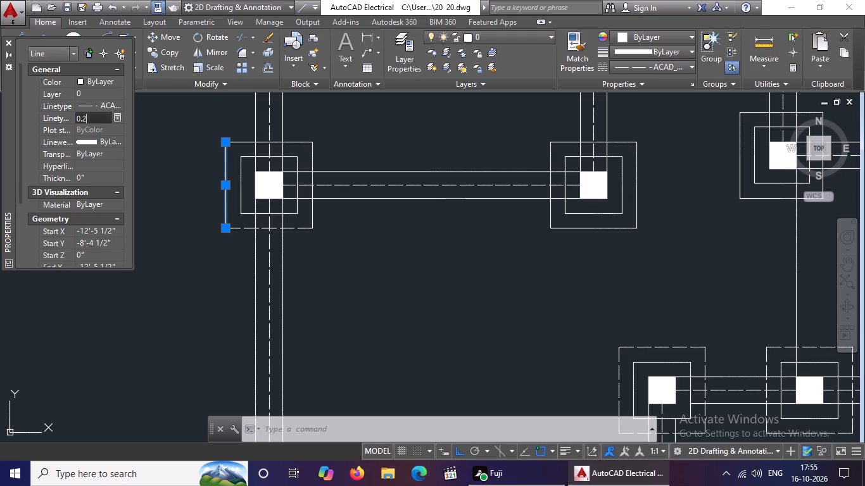
key("Return")
Change the northern edge of the same west-wall column's outer square to ACAD_ISO02W100 with a linetype scale of 0.2.
left_click(307, 140)
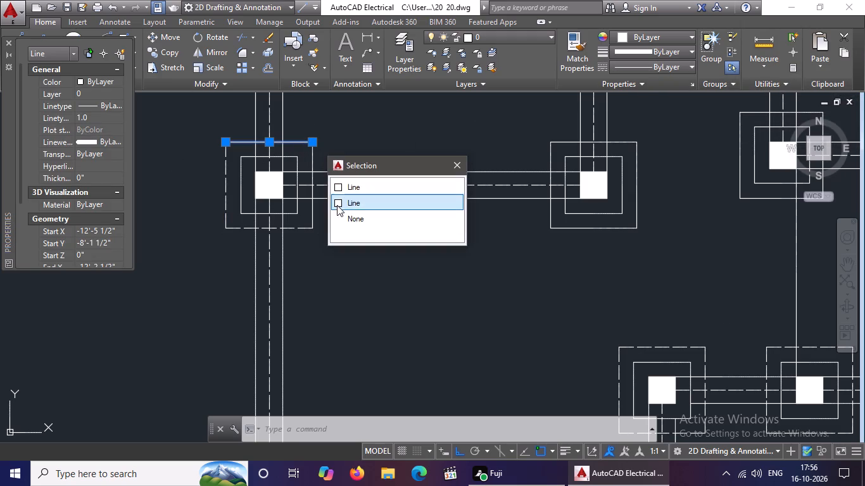
left_click(373, 186)
left_click(685, 65)
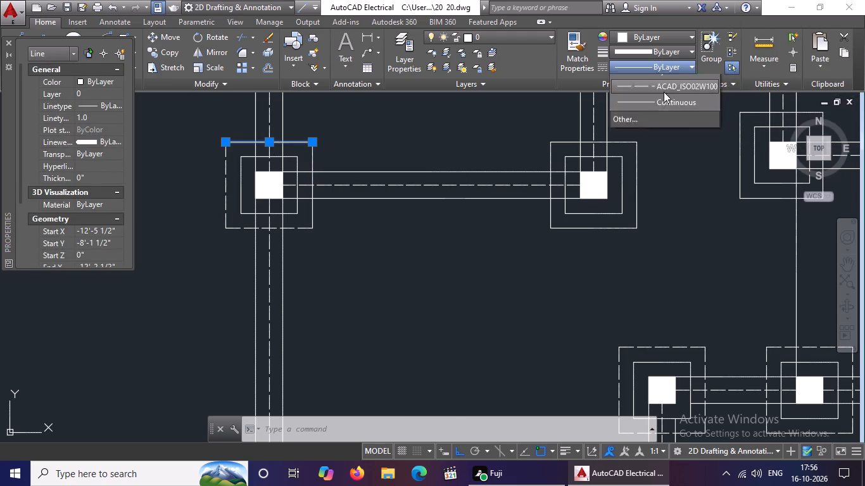
left_click(649, 110)
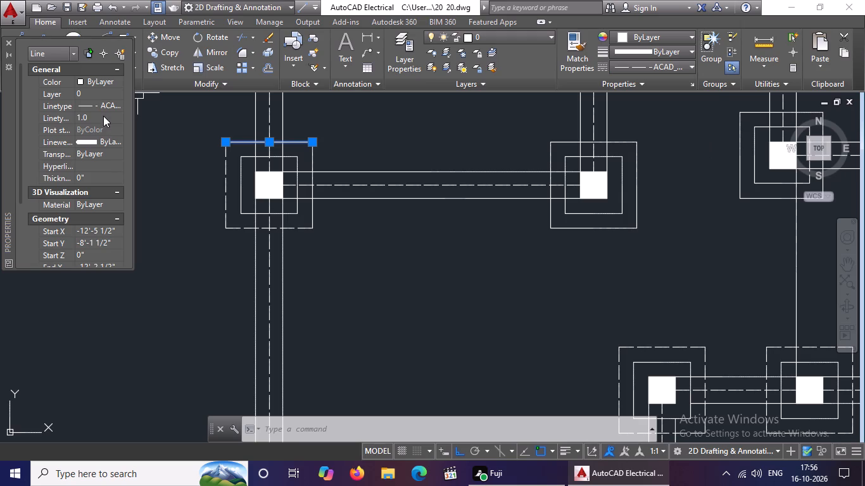
left_click(103, 116)
key("BackSpace")
key("BackSpace")
key("BackSpace")
key("BackSpace")
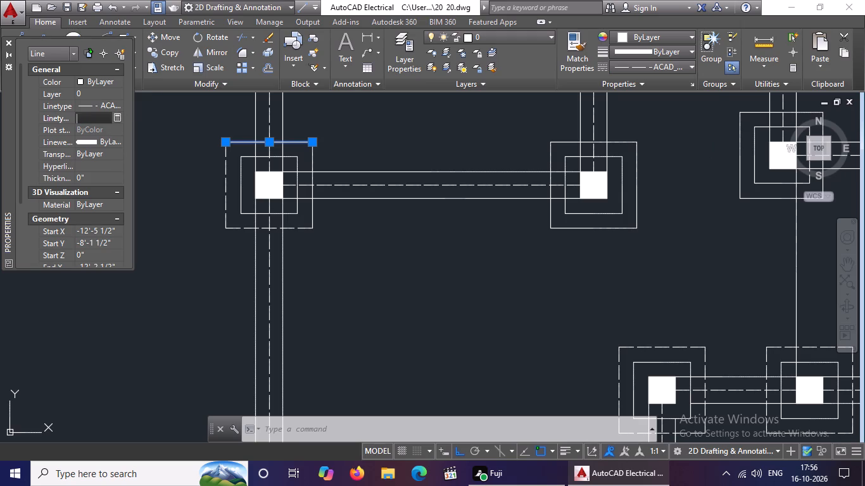
type("0.2")
key("Return")
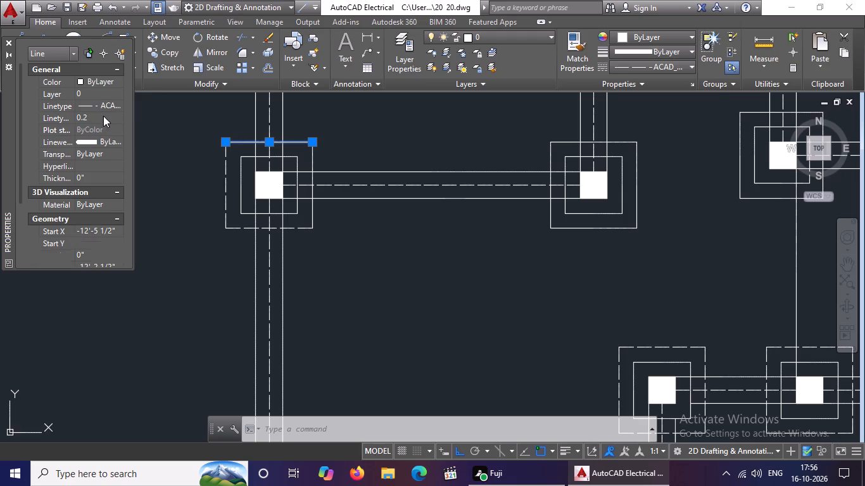
Give the eastern edge of the west-wall column's outer square the ACAD_ISO02W100 linetype with a linetype scale of 0.2.
left_click(315, 219)
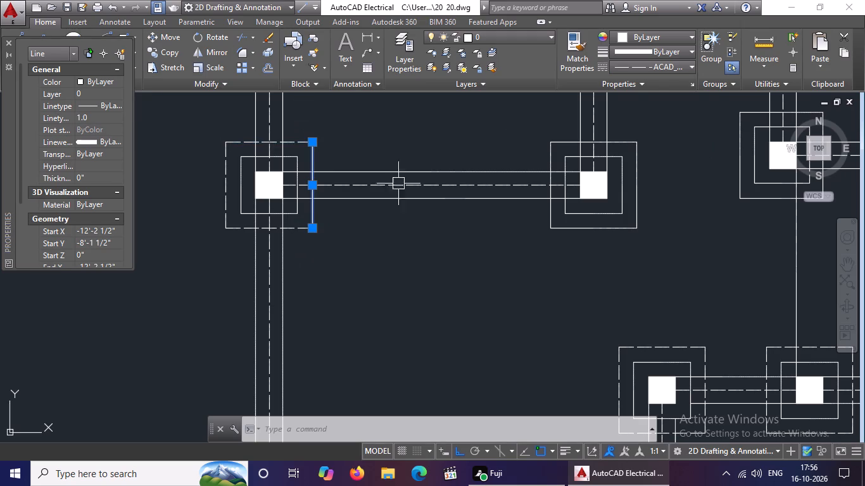
left_click(654, 70)
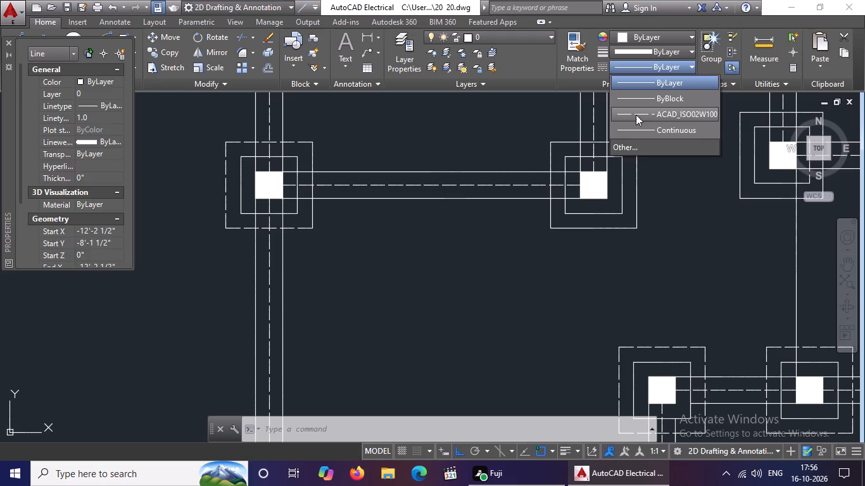
left_click(636, 114)
left_click(101, 115)
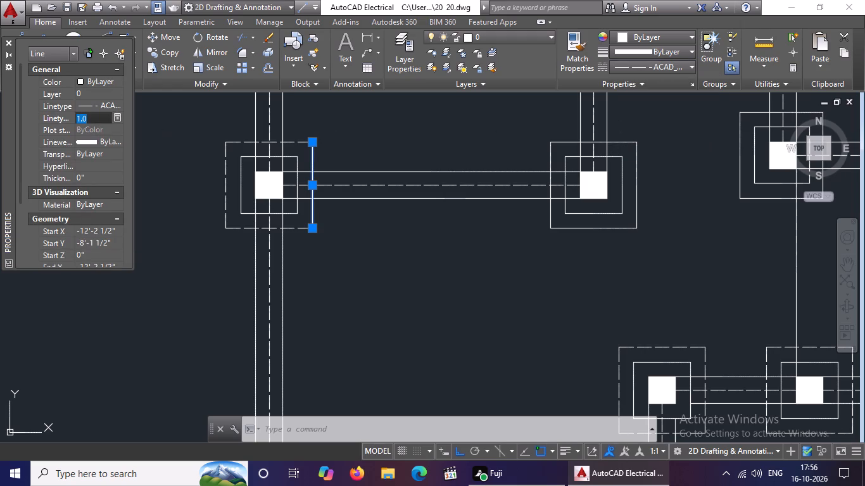
key("BackSpace")
key("BackSpace")
key("BackSpace")
key("BackSpace")
type("0.2")
key("Return")
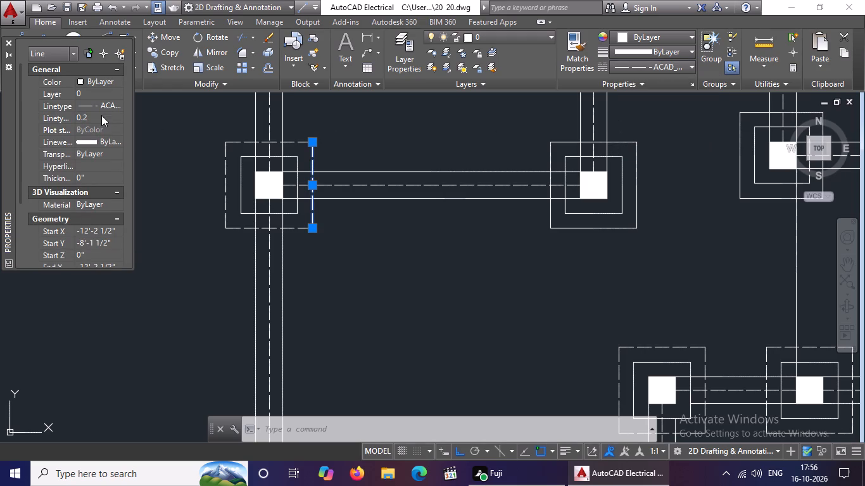
Change the western edge of the outer square at the column on the same beam's east end to ACAD_ISO02W100 with linetype scale 0.2.
left_click(553, 216)
left_click(679, 63)
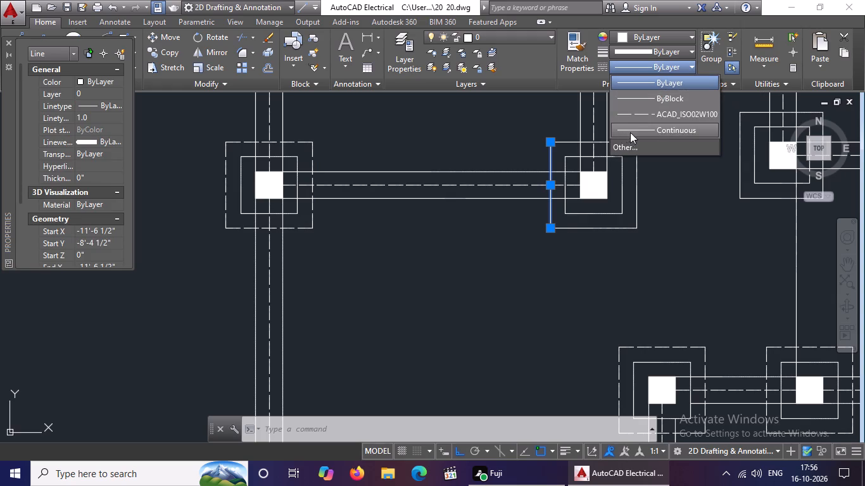
left_click(635, 115)
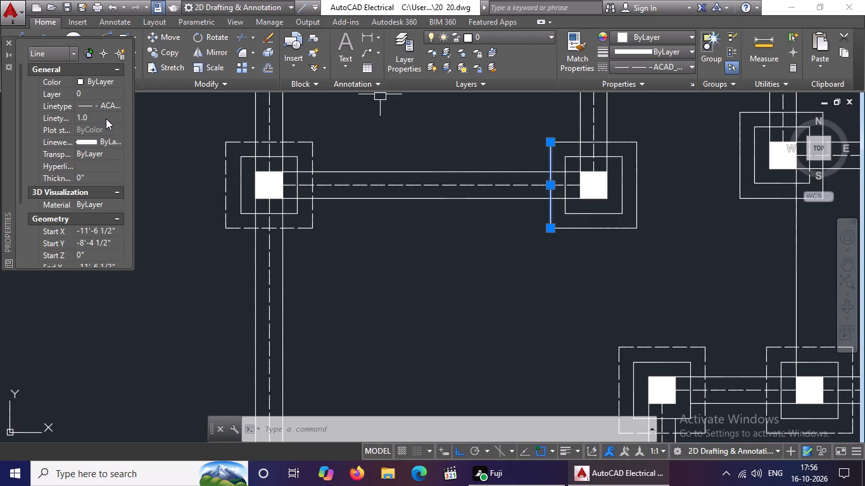
left_click(100, 119)
key("BackSpace")
key("BackSpace")
key("BackSpace")
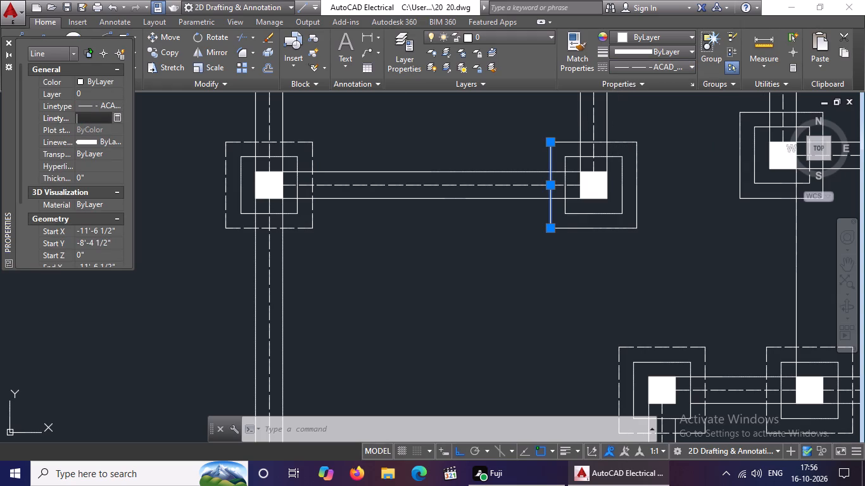
key("BackSpace")
type("0.2")
key("Return")
Give the southern edge of the beam's east-end column's outer square the ACAD_ISO02W100 linetype with a linetype scale of 0.2.
left_click(611, 231)
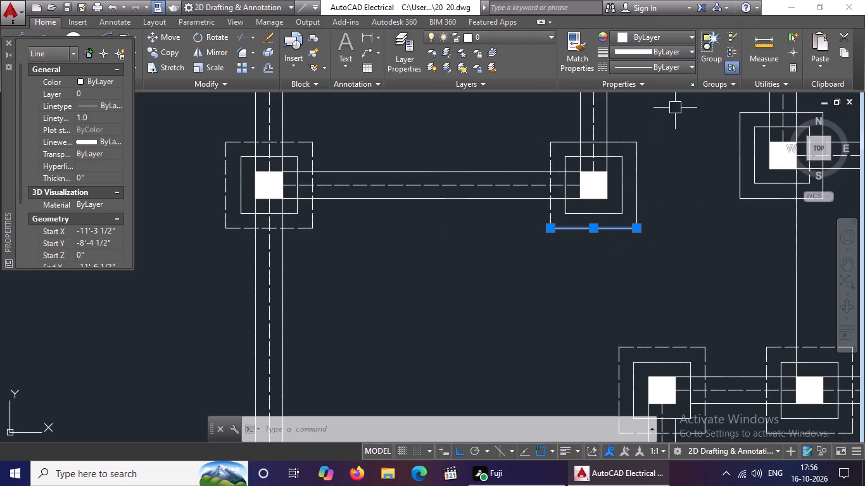
left_click(688, 65)
left_click(650, 115)
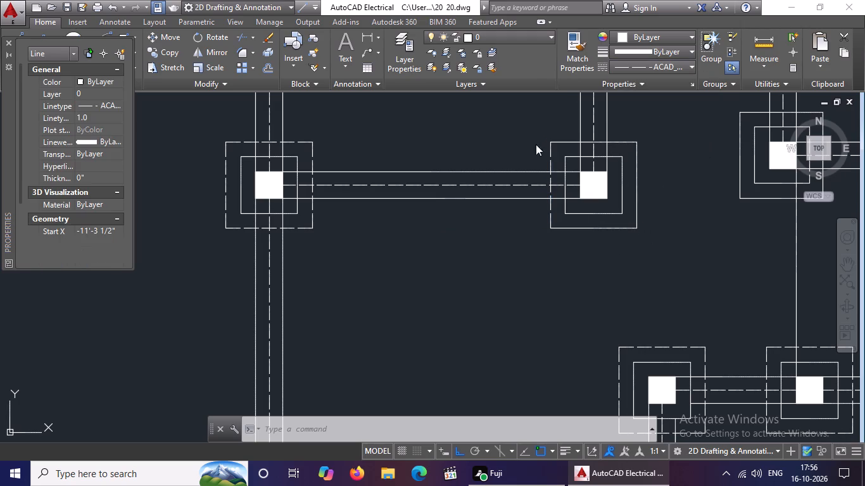
left_click(112, 115)
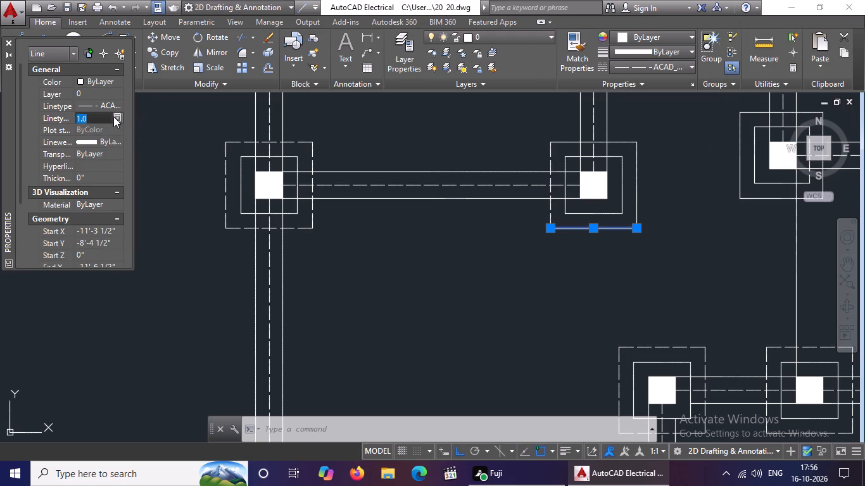
key("BackSpace")
key("BackSpace")
key("BackSpace")
key("BackSpace")
key("BackSpace")
type("0.2")
key("Return")
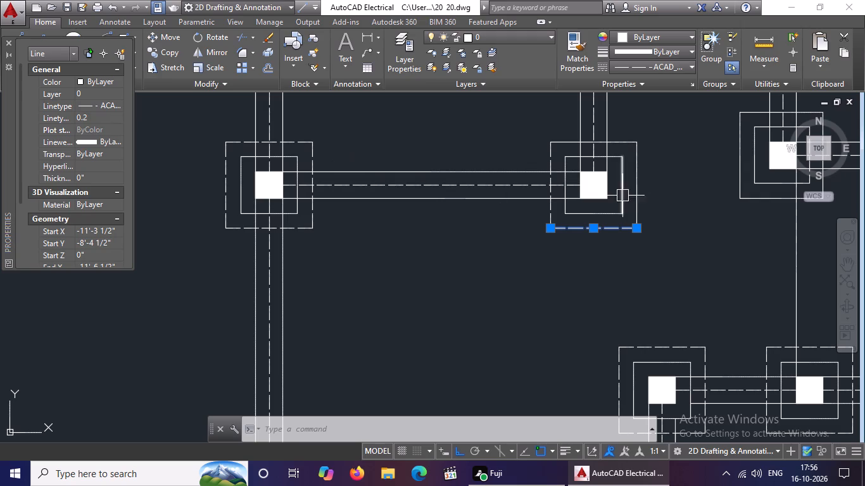
Give the eastern edge of the beam's east-end column's outer square the ACAD_ISO02W100 linetype with a linetype scale of 0.2.
left_click(639, 196)
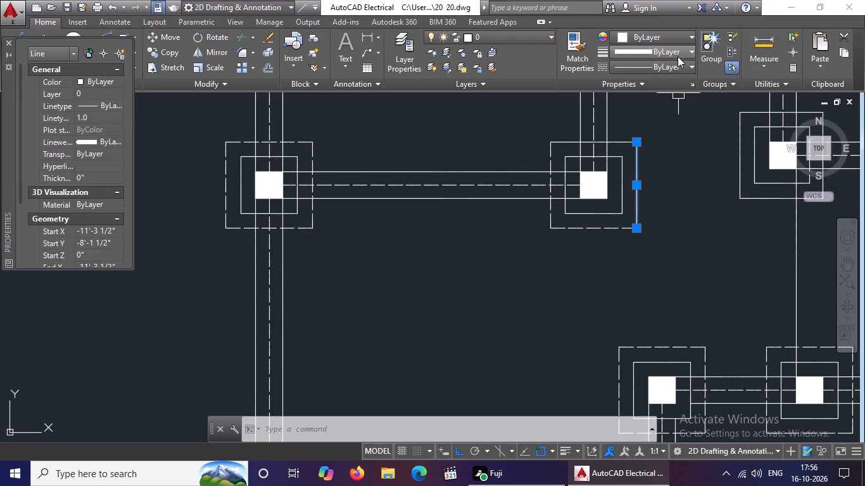
left_click(674, 66)
left_click(645, 111)
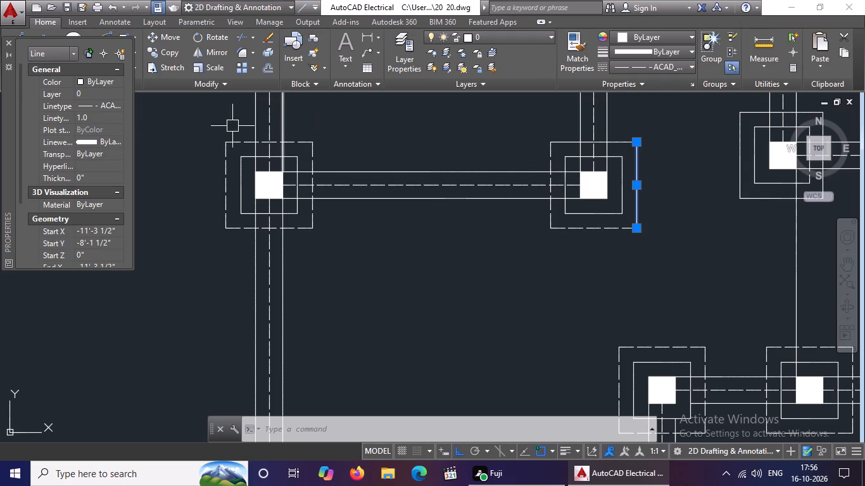
left_click(94, 118)
key("BackSpace")
key("BackSpace")
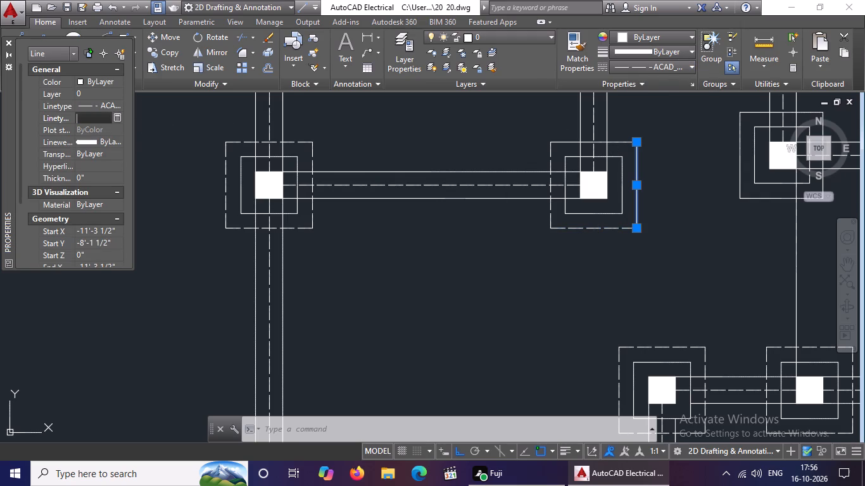
key("BackSpace")
key("BackSpace")
key("BackSpace")
type("0.2")
key("Return")
Change the northern edge of the same beam's east-end column's outer square to ACAD_ISO02W100 with linetype scale 0.2.
left_click(571, 146)
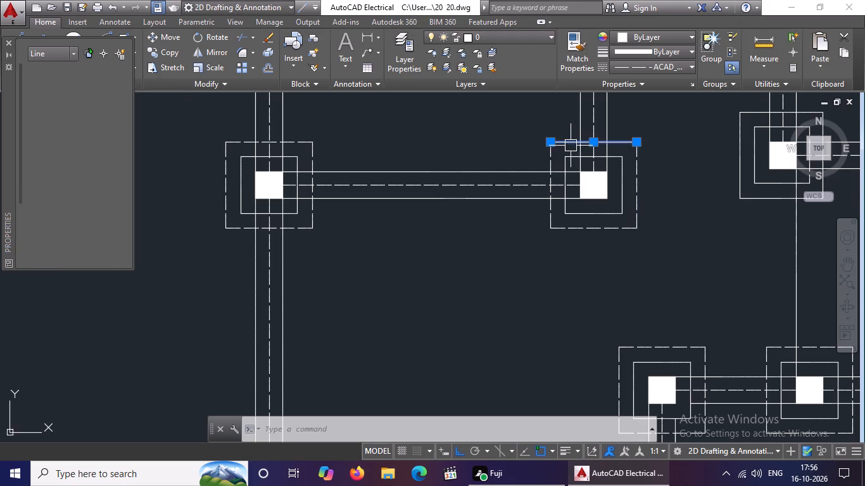
left_click(641, 66)
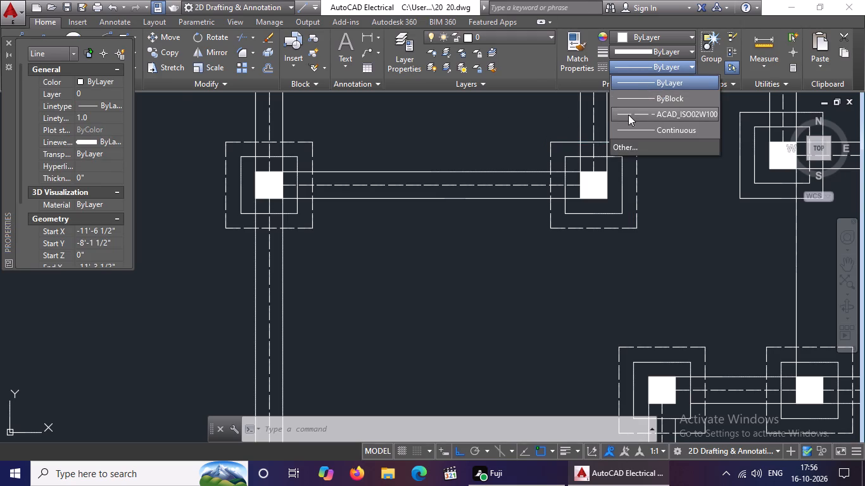
left_click(629, 114)
left_click(96, 113)
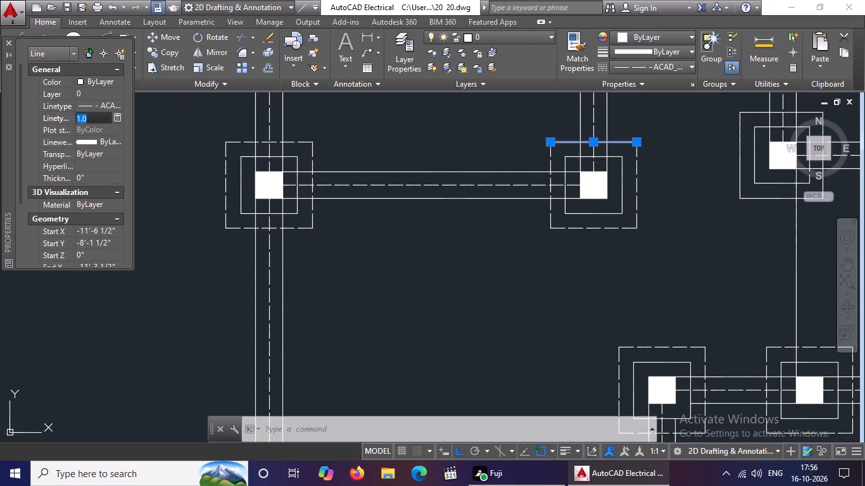
key("BackSpace")
key("BackSpace")
key("BackSpace")
key("BackSpace")
key("BackSpace")
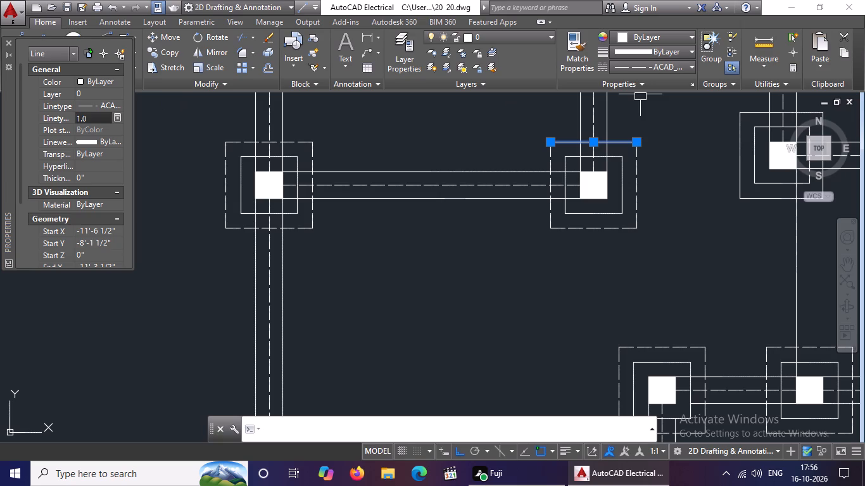
left_click(91, 118)
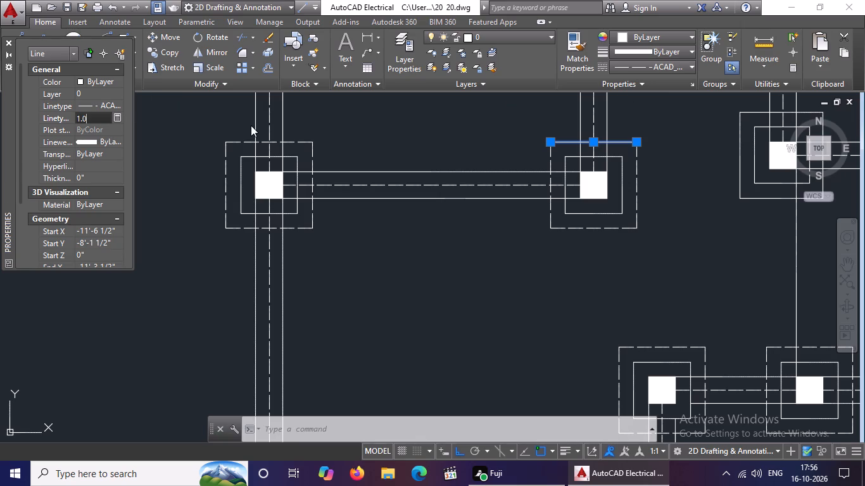
key("BackSpace")
key("BackSpace")
key("BackSpace")
key("BackSpace")
type("0.2")
key("Return")
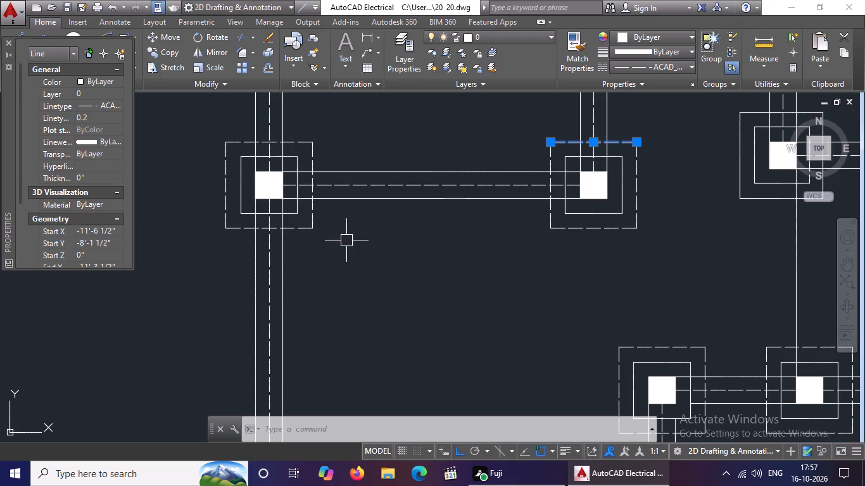
Give the southern edge of the outer square at the next column to the east ACAD_ISO02W100 with linetype scale 0.2.
scroll(668, 223, "down", 1)
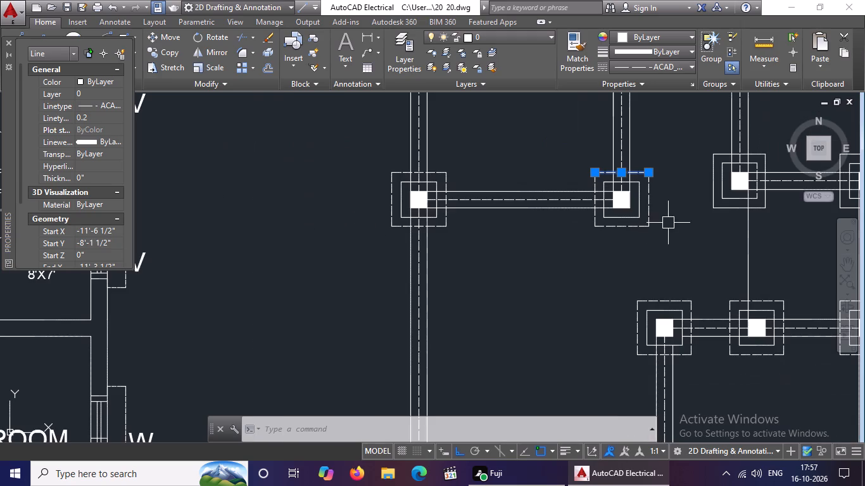
middle_click_drag(740, 220, 587, 226)
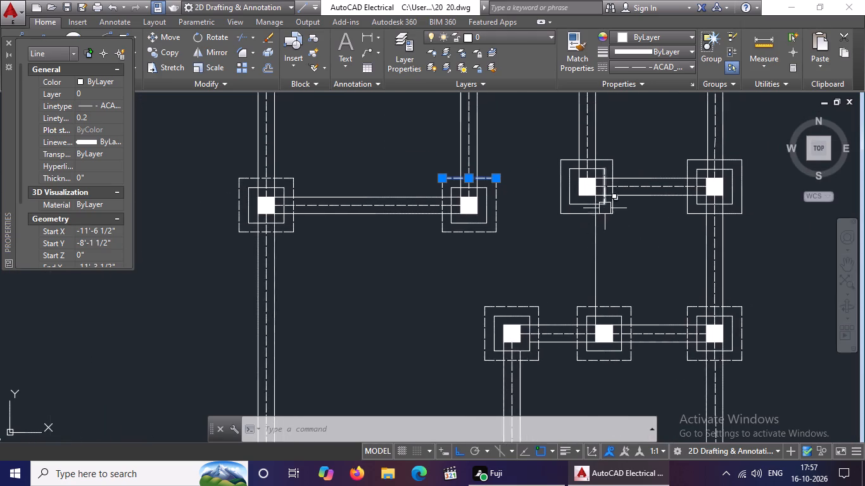
scroll(605, 208, "up", 1)
left_click(556, 215)
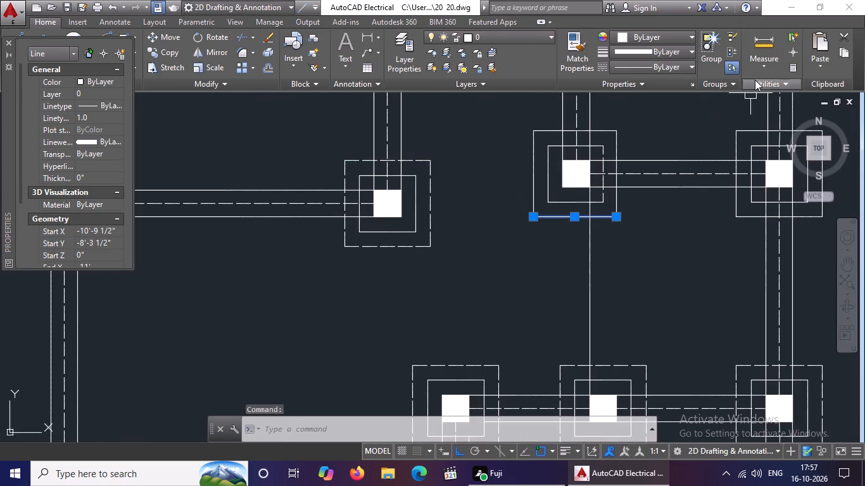
left_click(669, 65)
left_click(652, 115)
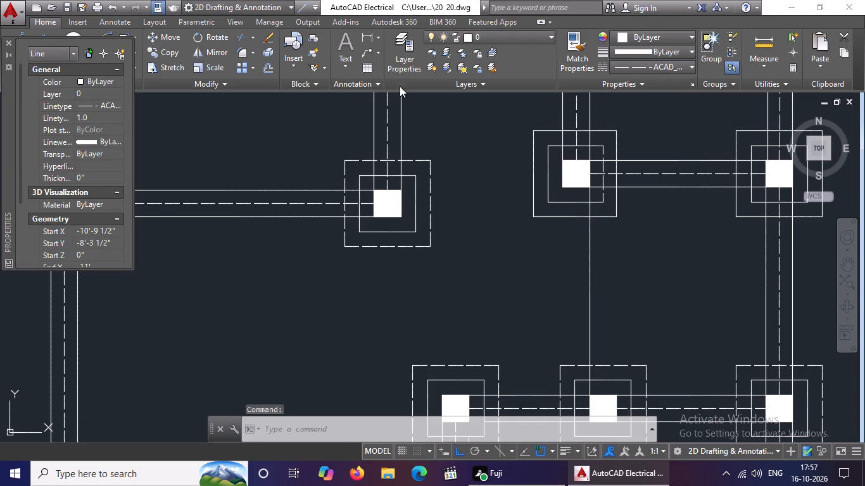
left_click(101, 115)
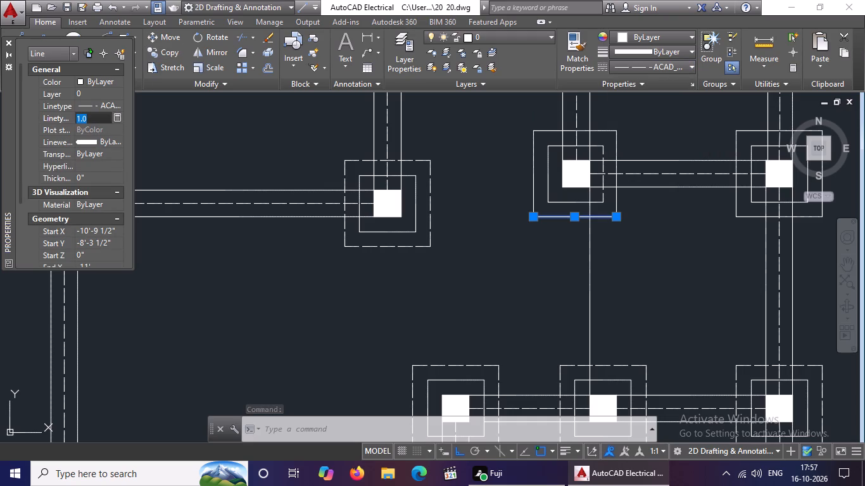
key("BackSpace")
key("BackSpace")
key("BackSpace")
key("BackSpace")
type("0.2")
key("Return")
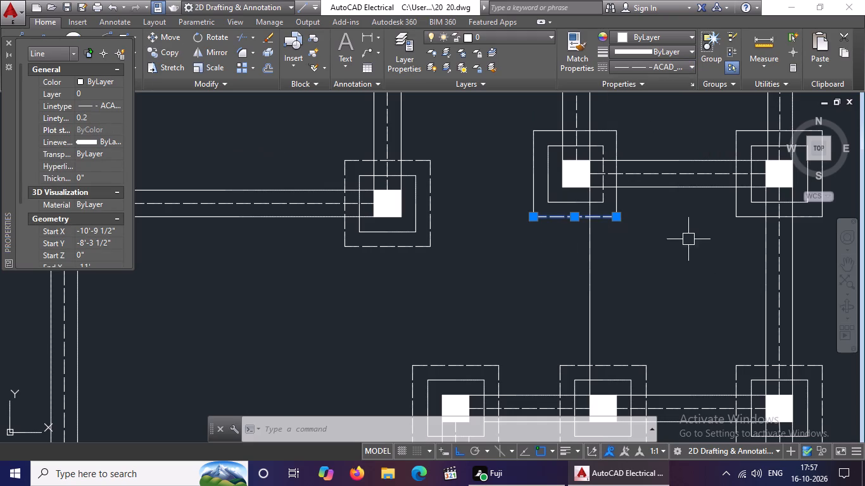
Change the western edge of that column's outer square to the ACAD_ISO02W100 linetype with a linetype scale of 0.2.
left_click(533, 178)
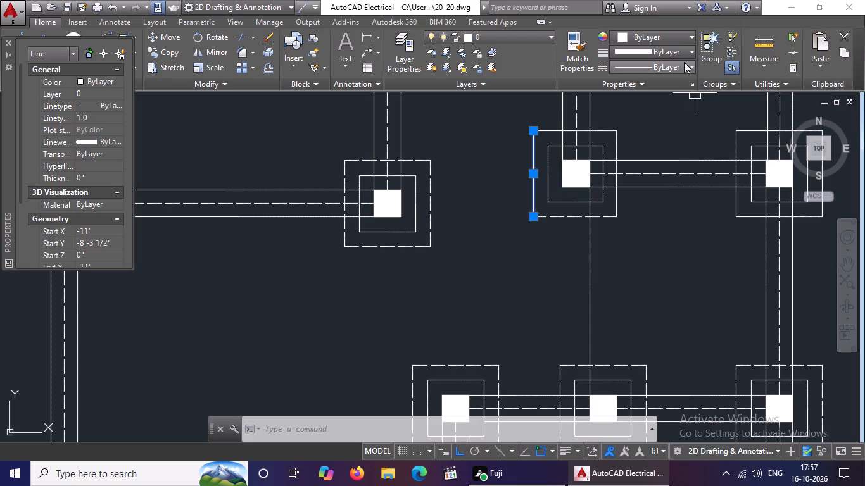
left_click(684, 62)
left_click(665, 113)
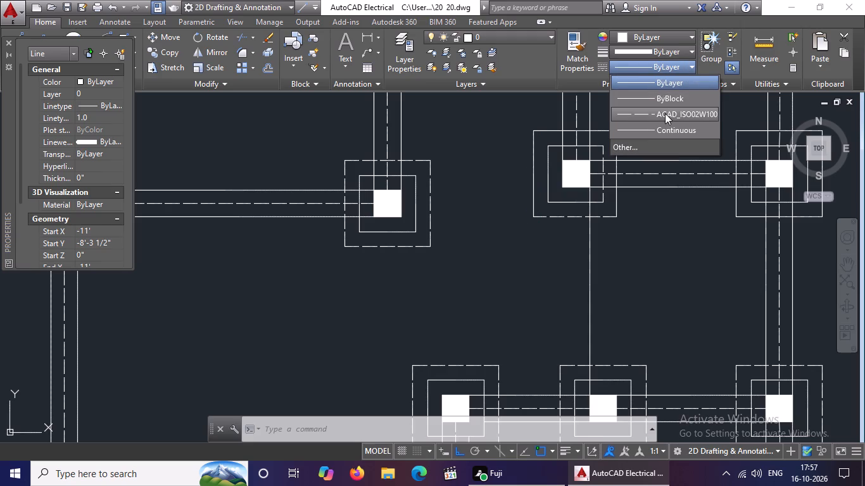
left_click(95, 118)
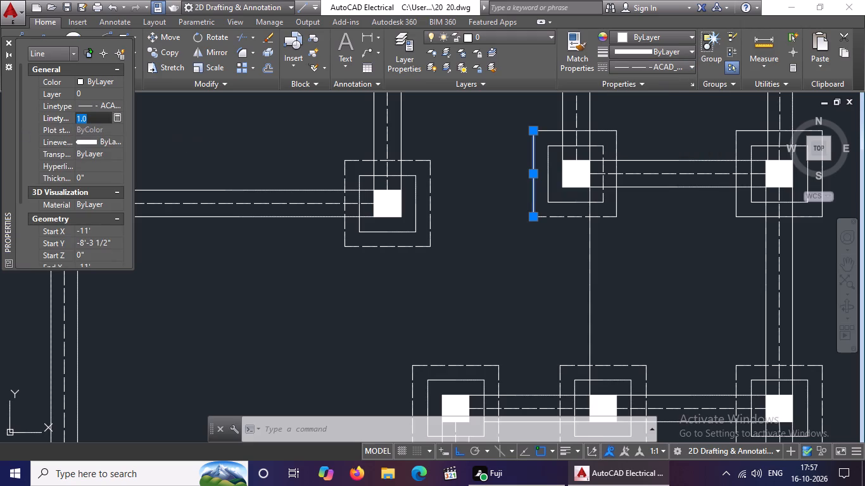
key("BackSpace")
key("BackSpace")
key("BackSpace")
key("BackSpace")
type("0.2")
key("Return")
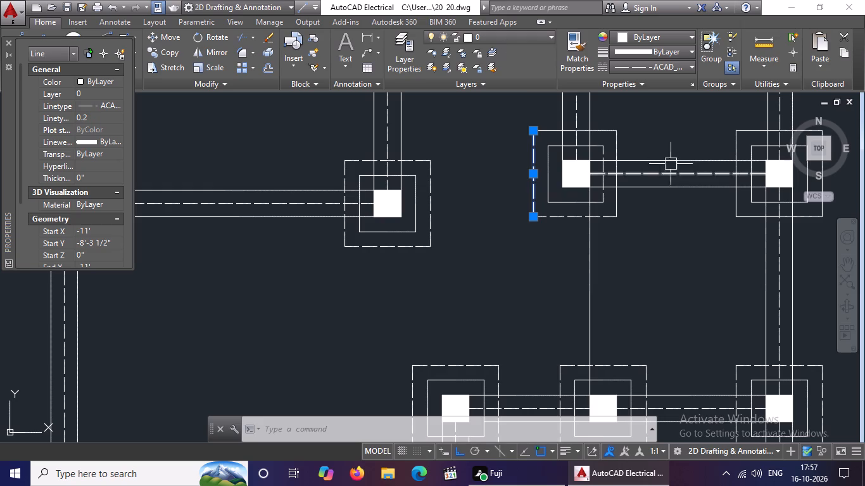
Give the northern edge of the same column's outer square the ACAD_ISO02W100 linetype with a linetype scale of 0.2.
left_click(607, 126)
left_click(674, 63)
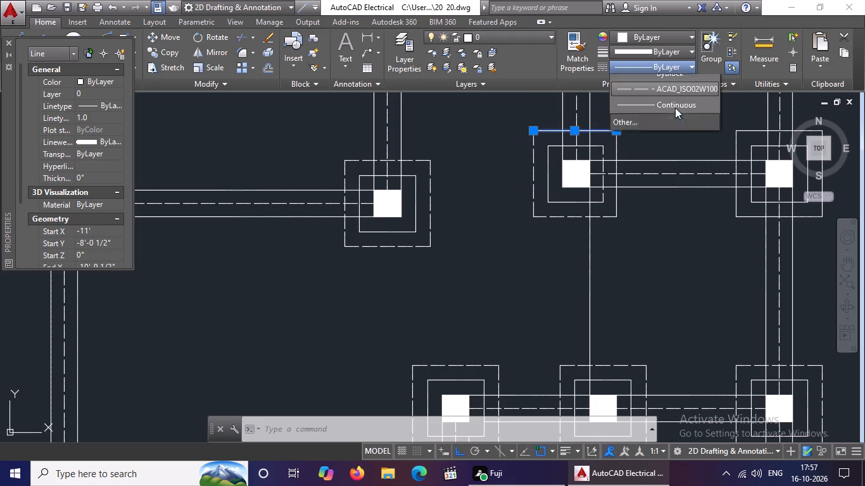
left_click(658, 115)
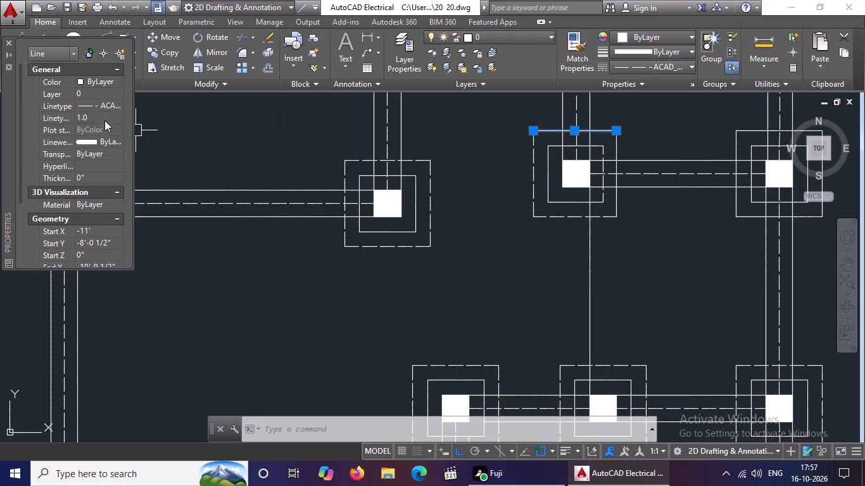
left_click(106, 116)
key("BackSpace")
key("BackSpace")
key("BackSpace")
key("BackSpace")
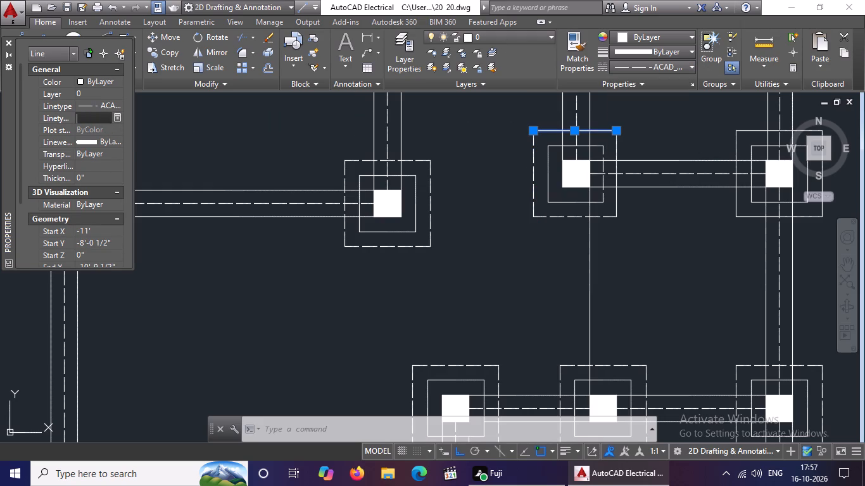
type("0.")
key("ctrl+2")
key("Return")
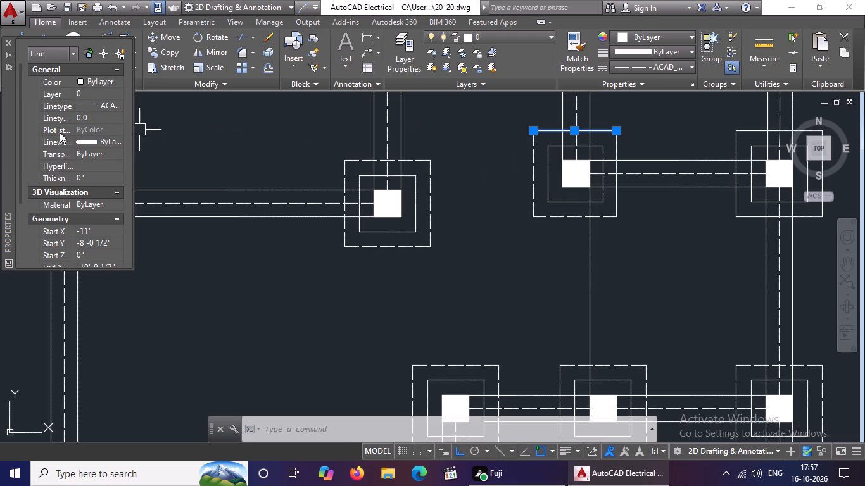
left_click(94, 117)
key("BackSpace")
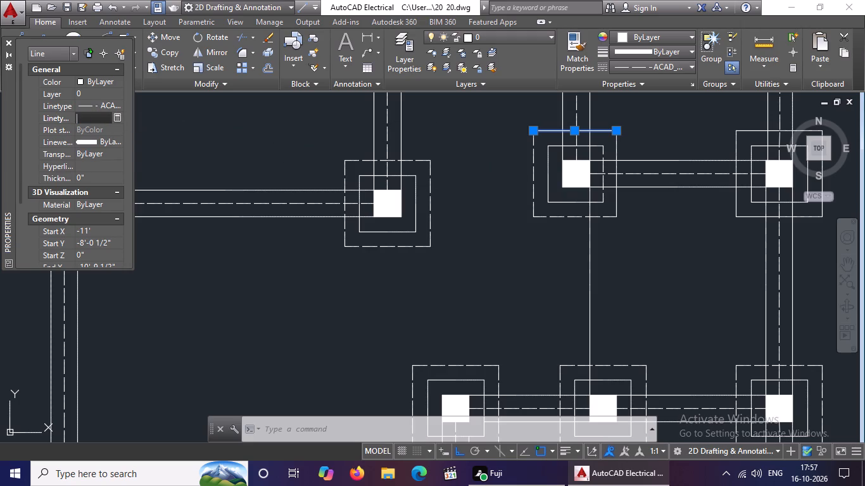
key("BackSpace")
key("BackSpace")
key("BackSpace")
type("0.2")
key("Return")
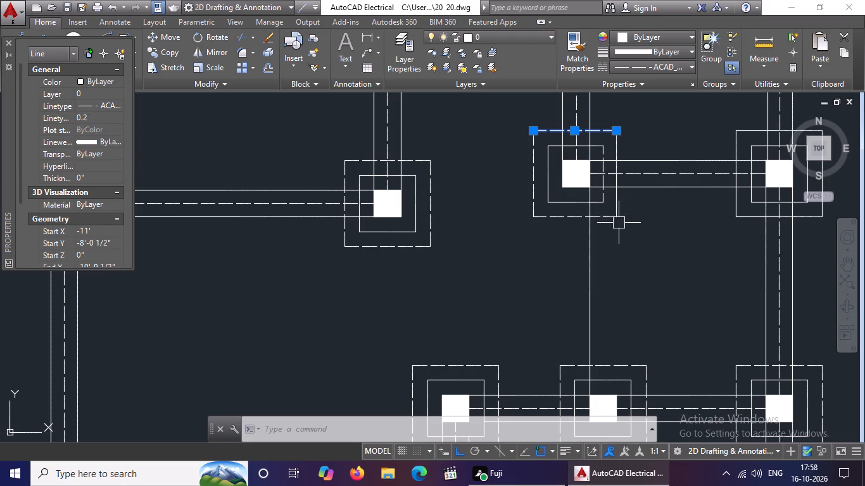
Change the eastern edge of the same column's outer square to ACAD_ISO02W100 with a linetype scale of 0.2.
left_click(618, 201)
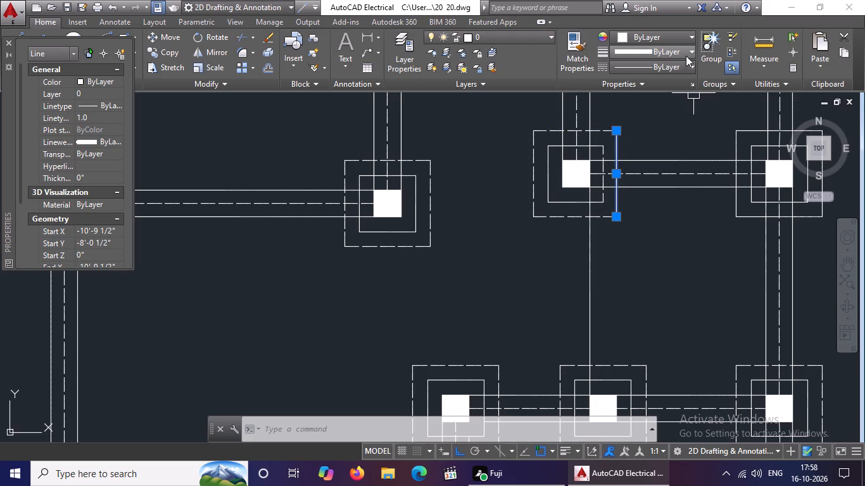
left_click(640, 63)
left_click(645, 110)
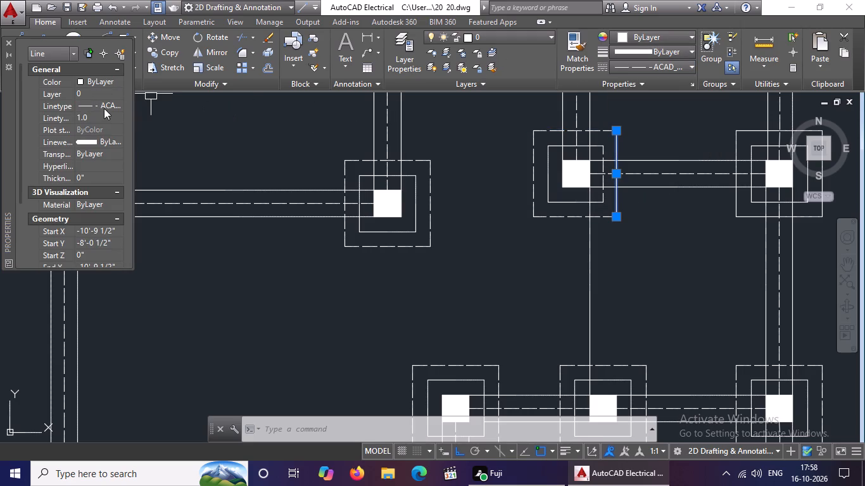
left_click(103, 114)
key("BackSpace")
key("BackSpace")
key("BackSpace")
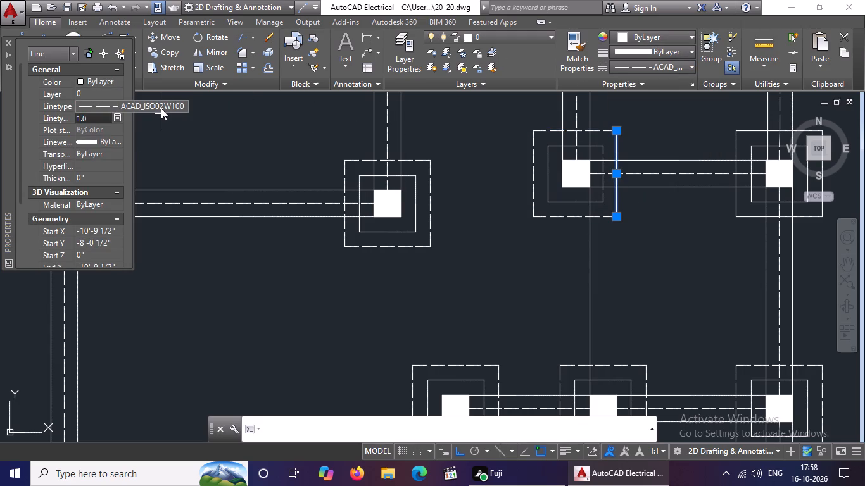
key("BackSpace")
key("BackSpace")
type("0.2")
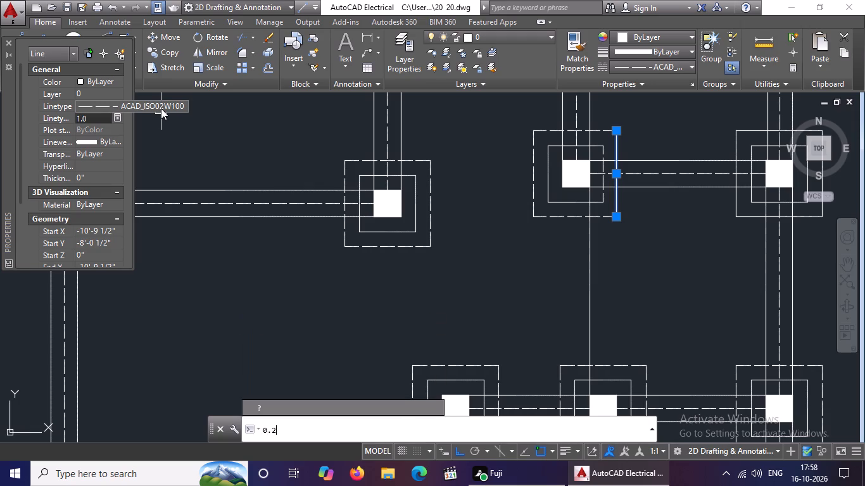
key("Return")
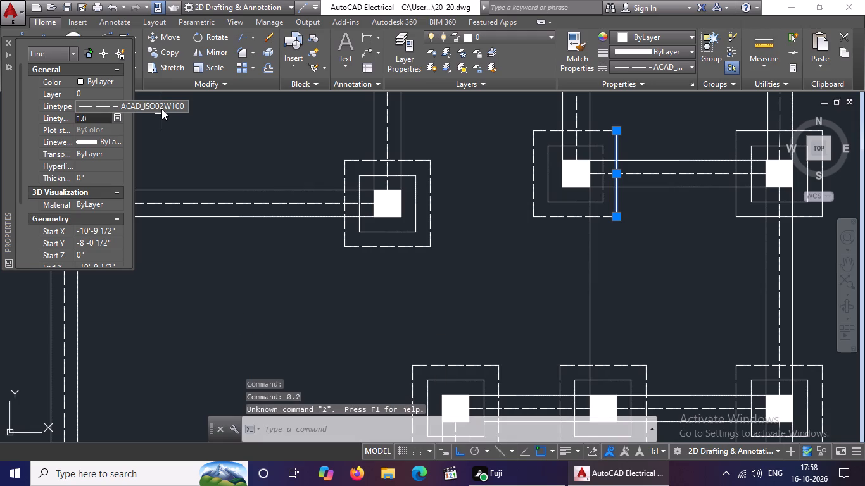
left_click(97, 121)
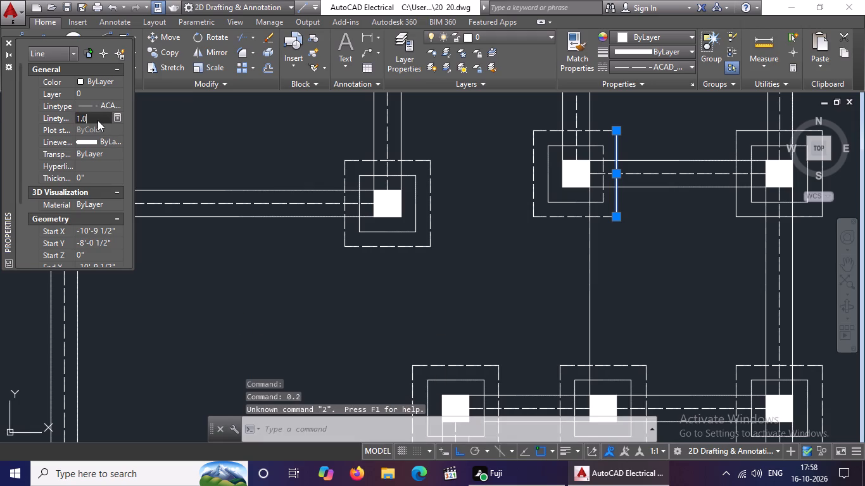
key("BackSpace")
key("BackSpace")
key("BackSpace")
key("BackSpace")
key("BackSpace")
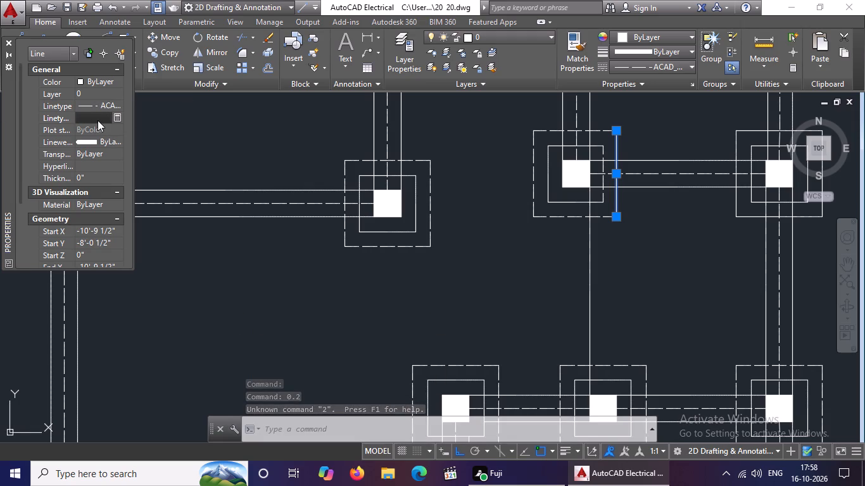
type("0.2")
key("Return")
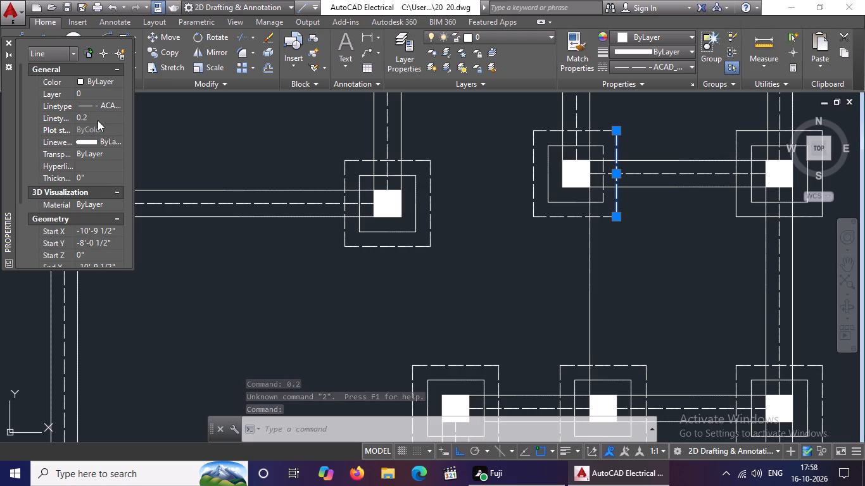
Give the western edge of the outer square at the next column to the east ACAD_ISO02W100 with linetype scale 0.2.
left_click(740, 210)
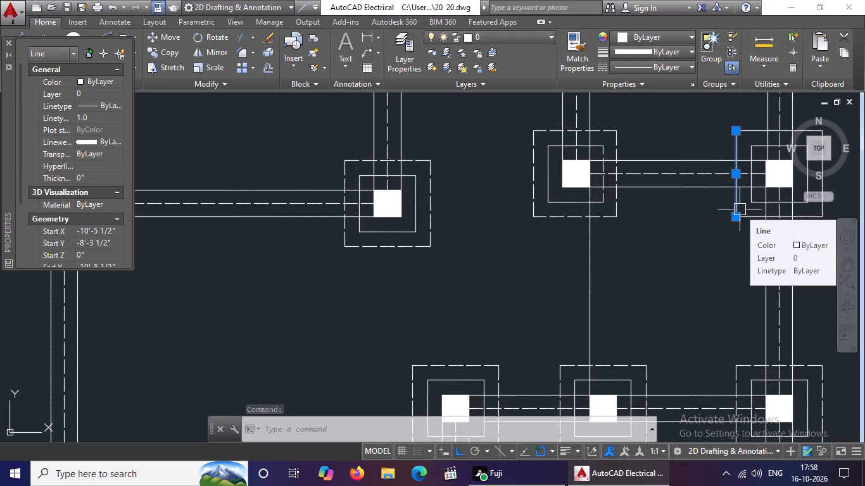
left_click(668, 65)
left_click(666, 114)
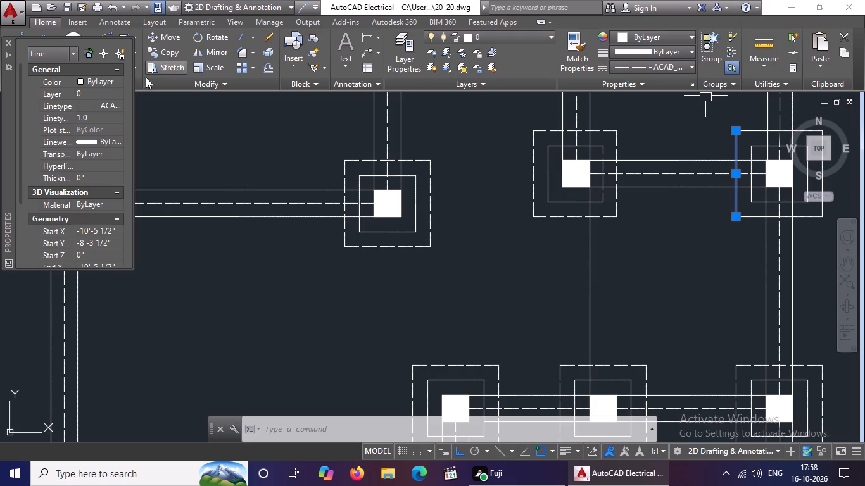
left_click(98, 113)
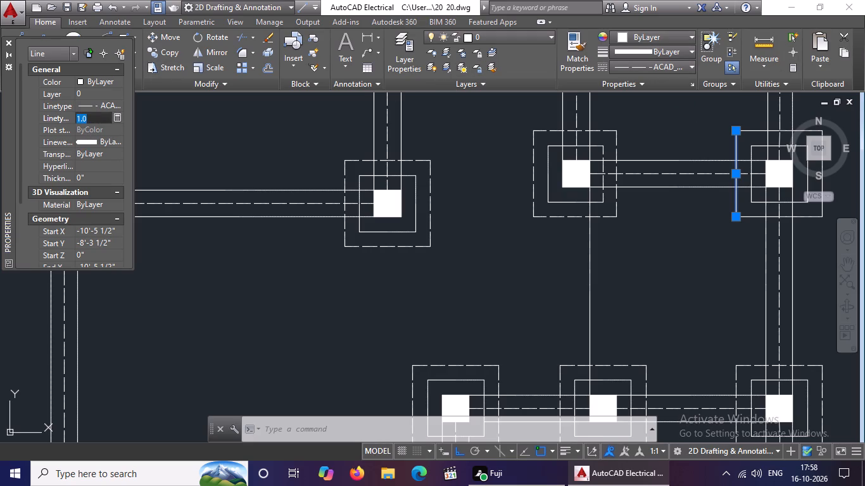
key("BackSpace")
key("BackSpace")
key("BackSpace")
key("BackSpace")
type("0.2")
key("Return")
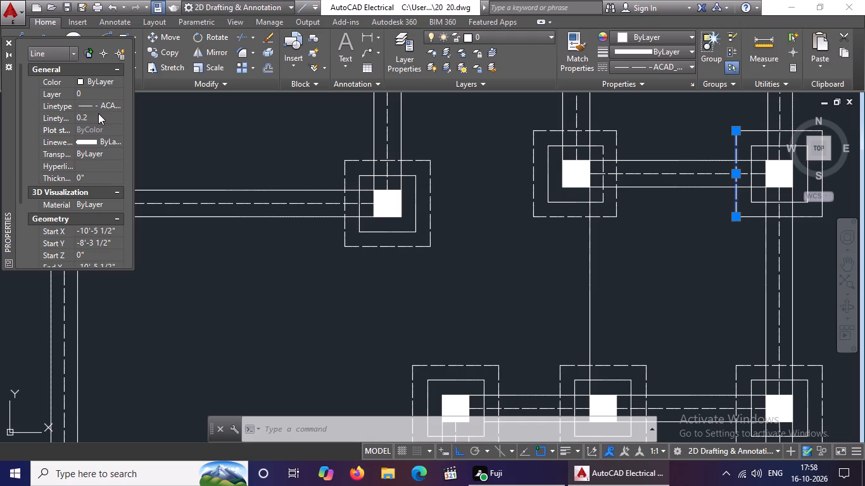
Change the northern edge of that column's outer square to the ACAD_ISO02W100 linetype with a linetype scale of 0.2.
scroll(552, 240, "down", 2)
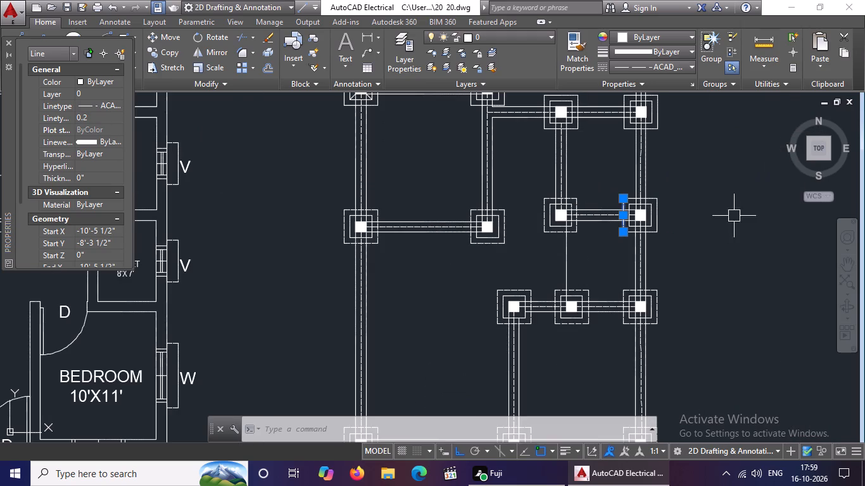
scroll(667, 201, "up", 3)
left_click(598, 186)
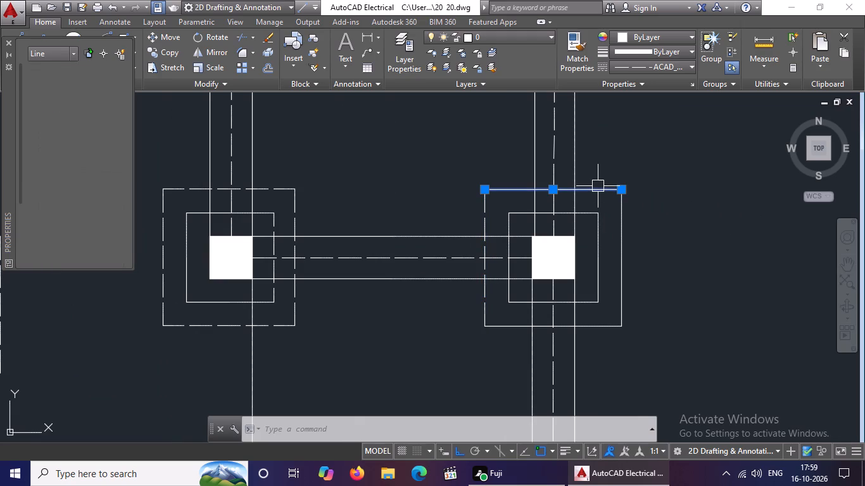
left_click(661, 63)
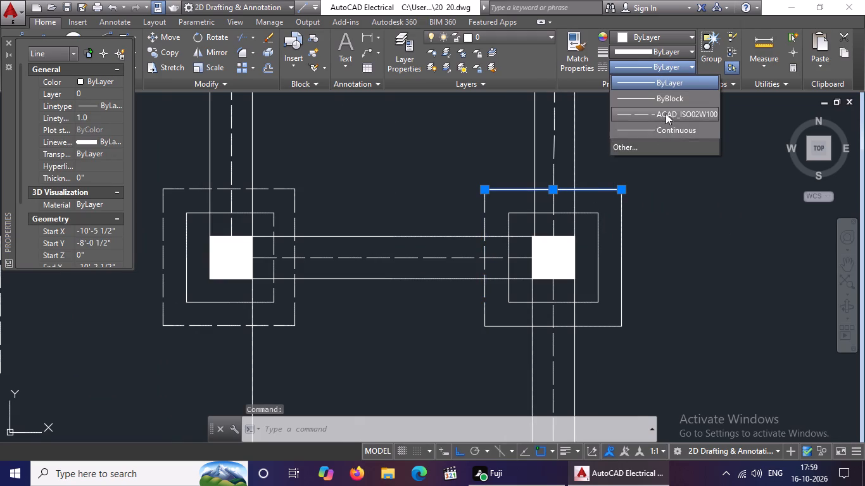
left_click(666, 112)
left_click(98, 117)
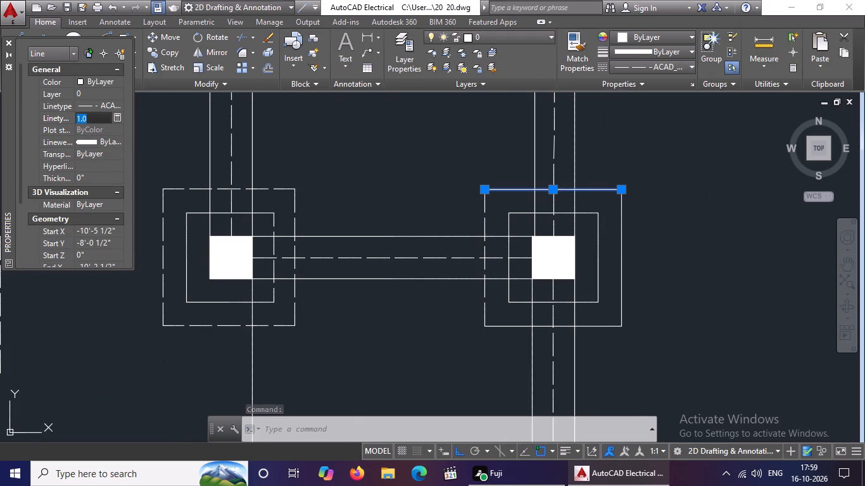
key("BackSpace")
key("BackSpace")
key("BackSpace")
key("BackSpace")
key("BackSpace")
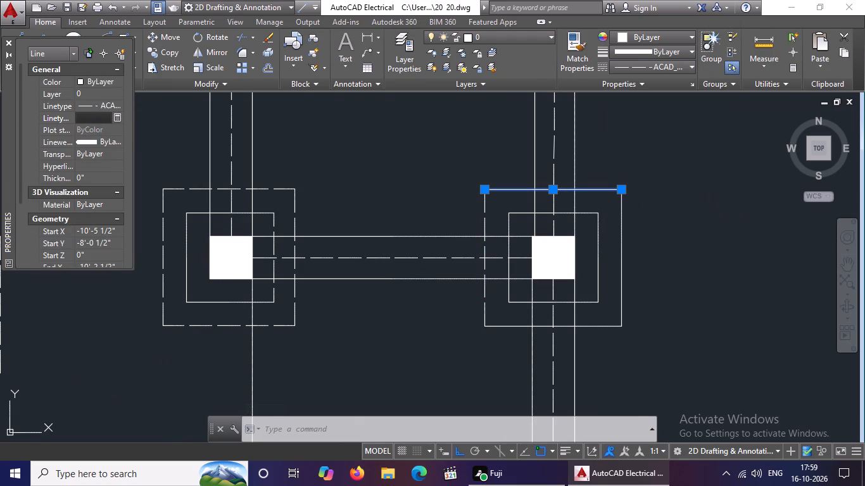
type("0.2")
key("Return")
Give the eastern edge of the same column's outer square the ACAD_ISO02W100 linetype with a linetype scale of 0.2.
left_click(621, 267)
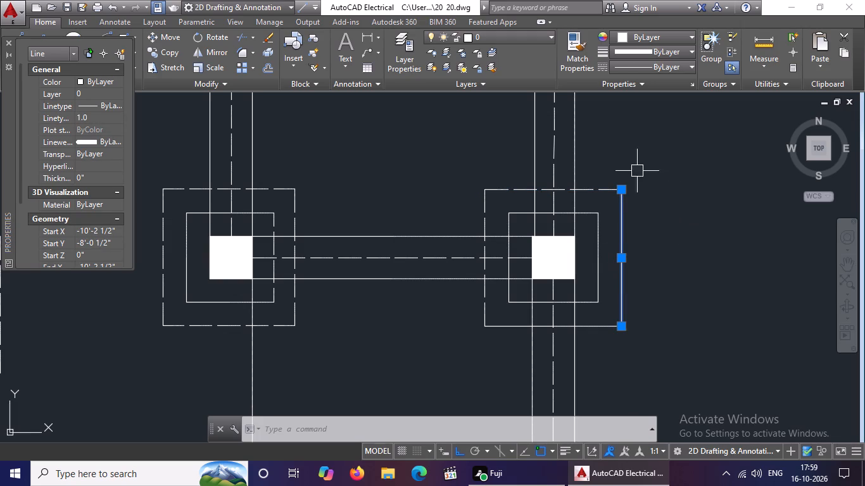
left_click(685, 65)
left_click(666, 111)
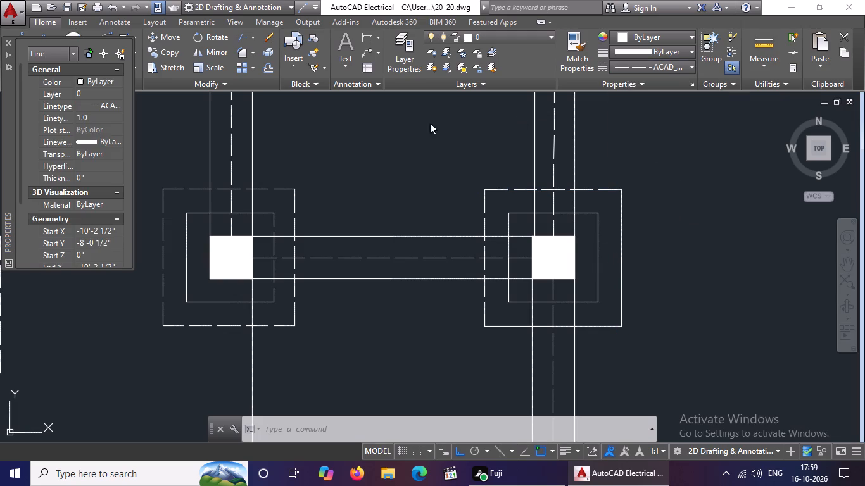
left_click(96, 114)
key("BackSpace")
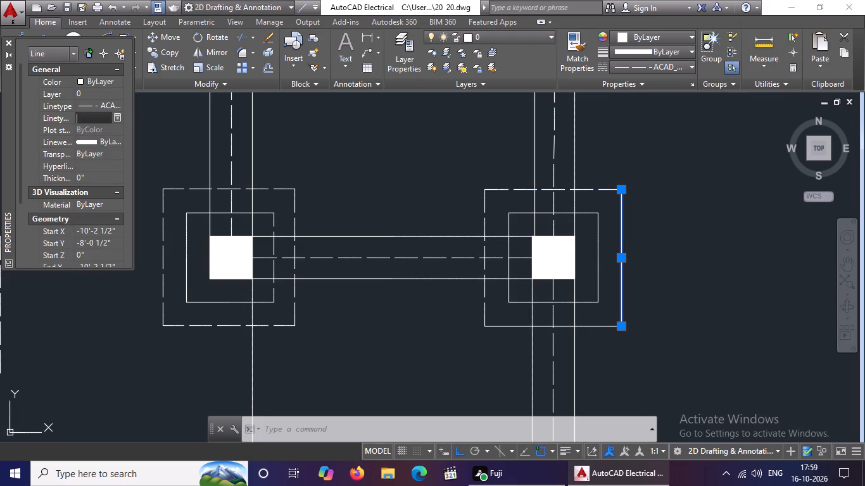
key("BackSpace")
key("BackSpace")
key("BackSpace")
type("09.2")
key("Return")
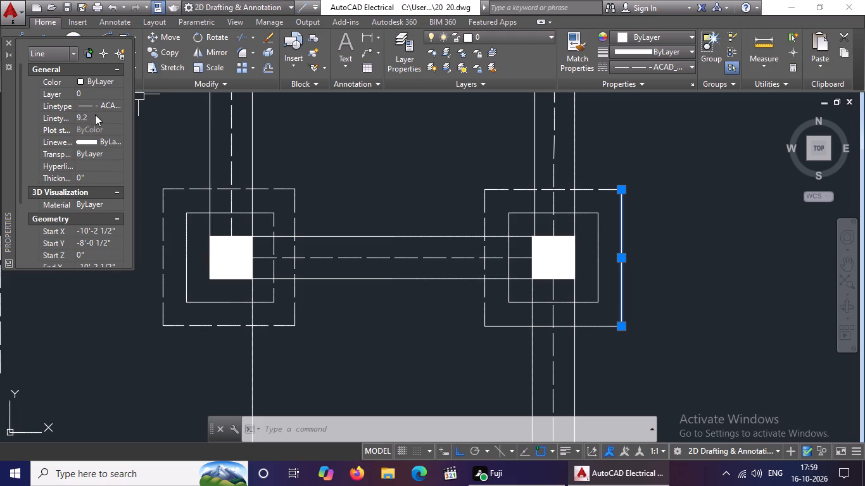
left_click(95, 115)
key("BackSpace")
key("BackSpace")
key("BackSpace")
key("BackSpace")
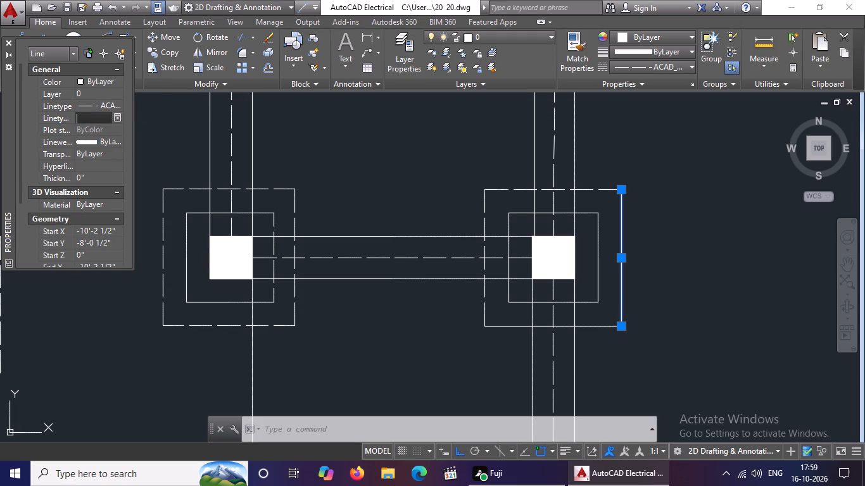
type("0.2")
key("Return")
Change the southern edge of the same column's outer square to ACAD_ISO02W100 with a linetype scale of 0.2.
left_click(598, 328)
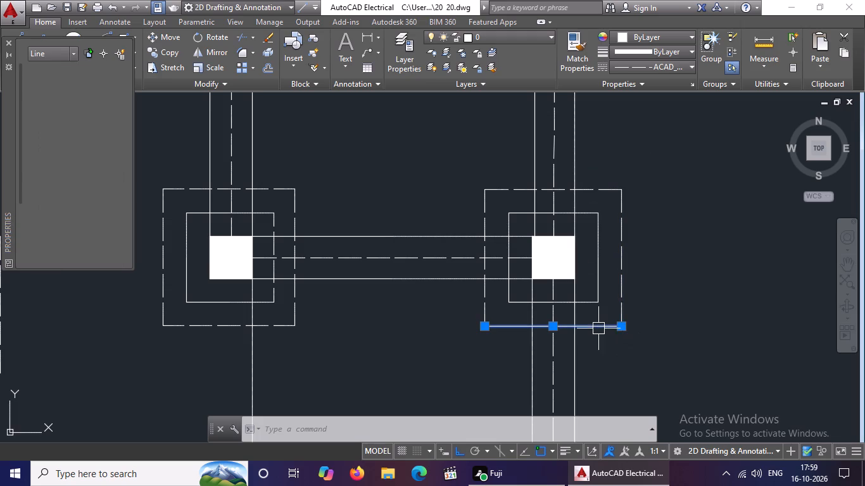
left_click(679, 64)
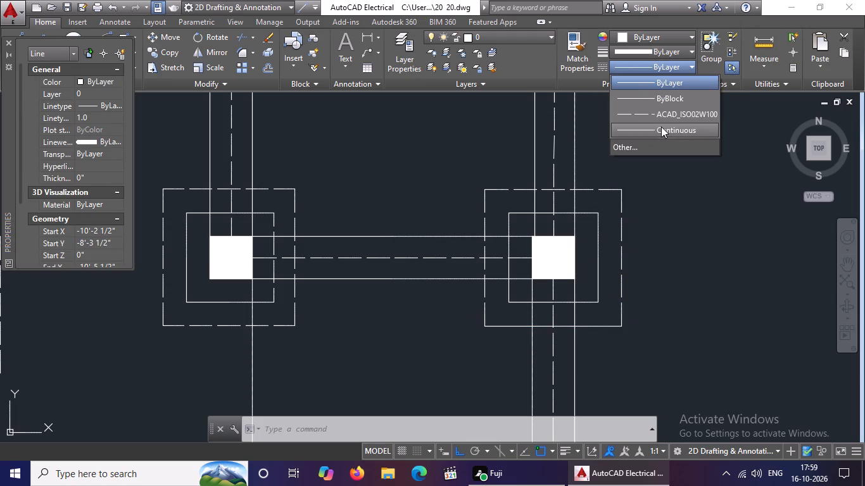
left_click(659, 113)
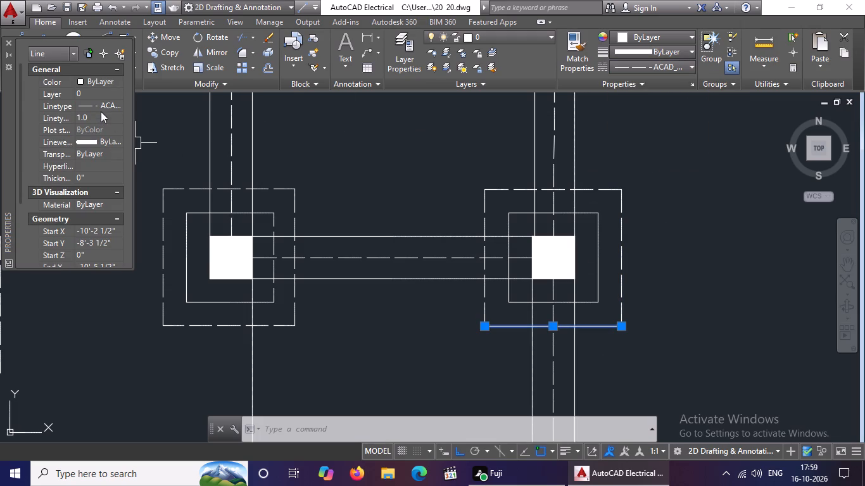
left_click(93, 115)
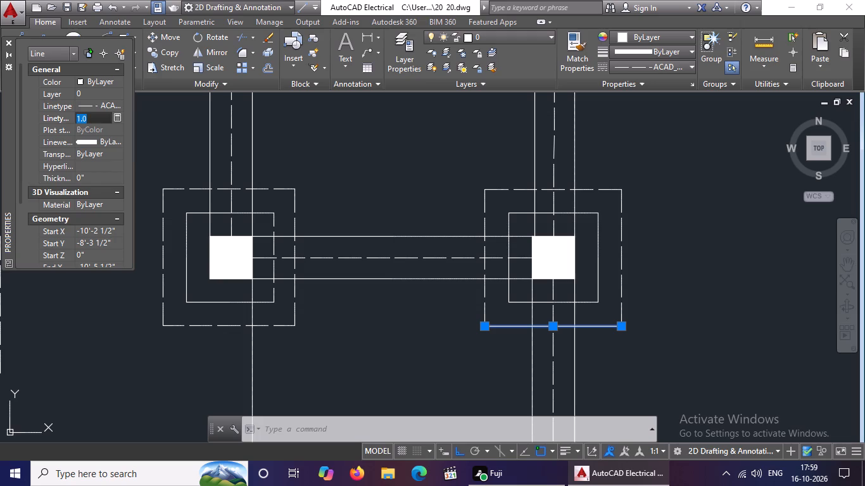
key("BackSpace")
key("BackSpace")
key("BackSpace")
key("BackSpace")
key("BackSpace")
type("0.2")
key("Return")
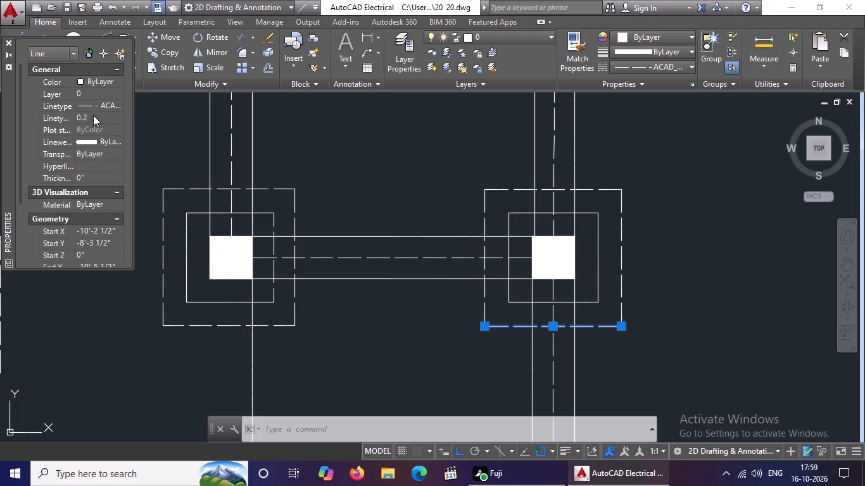
Give the southern edge of the outer square at the next column to the north ACAD_ISO02W100 with linetype scale 0.2.
scroll(658, 267, "down", 3)
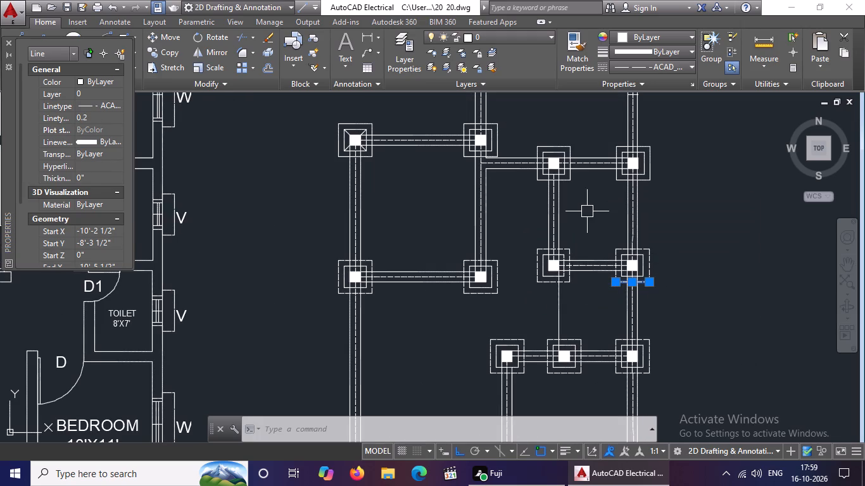
middle_click_drag(605, 160, 605, 227)
scroll(605, 160, "up", 1)
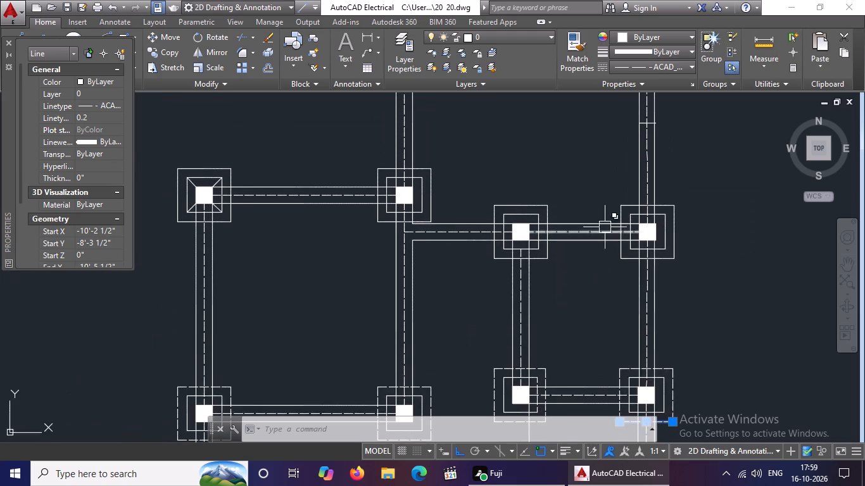
scroll(678, 272, "up", 1)
left_click(663, 252)
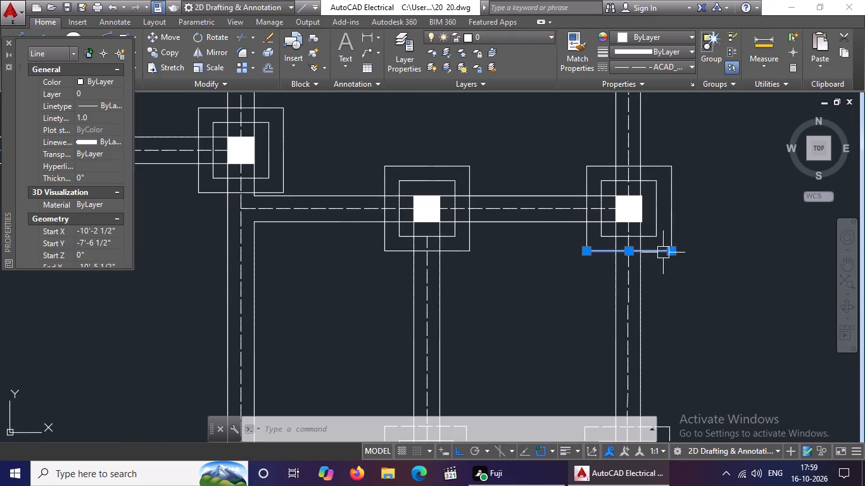
left_click(686, 67)
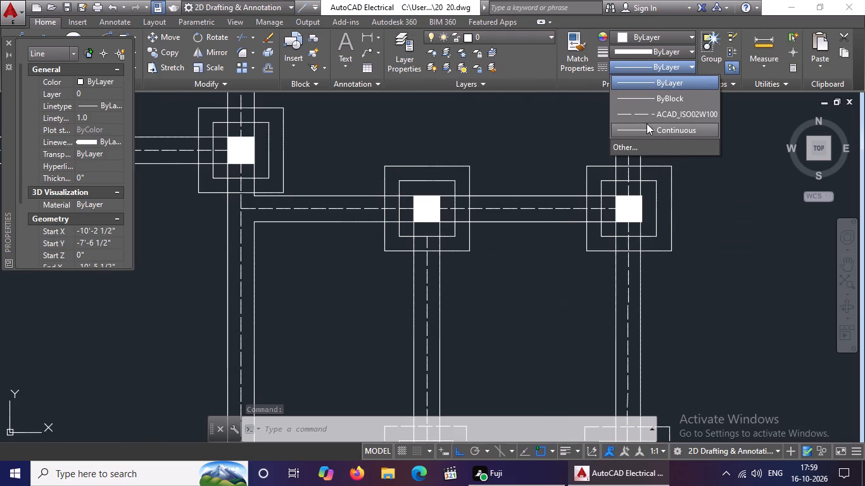
left_click(673, 116)
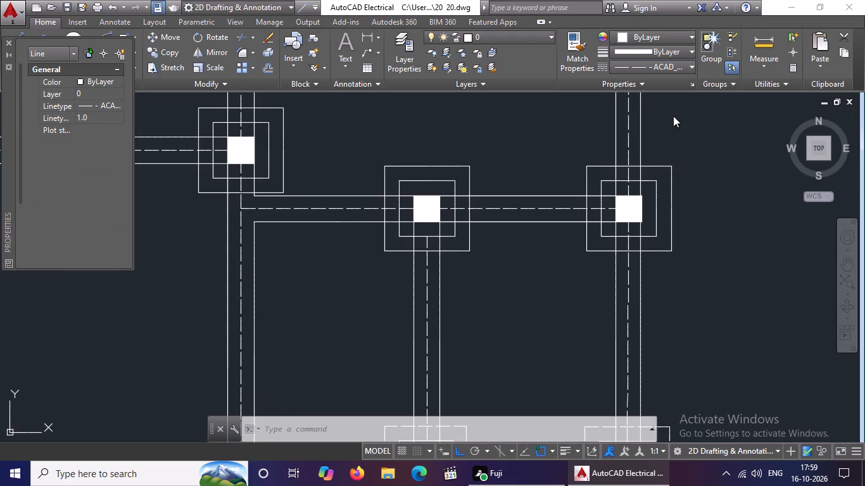
left_click(104, 118)
key("BackSpace")
key("BackSpace")
key("BackSpace")
key("BackSpace")
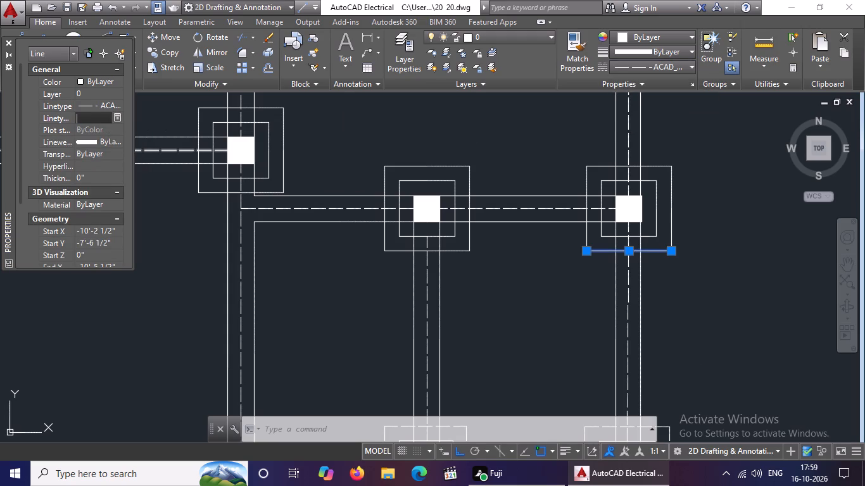
type("0.2")
key("Return")
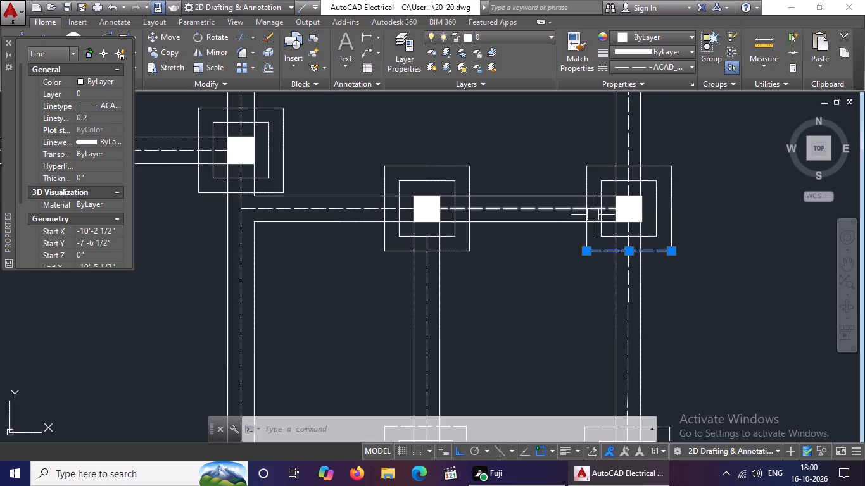
Give the western edge of the same column's outer square the ACAD_ISO02W100 linetype with a linetype scale of 0.2.
left_click(590, 231)
scroll(612, 220, "down", 1)
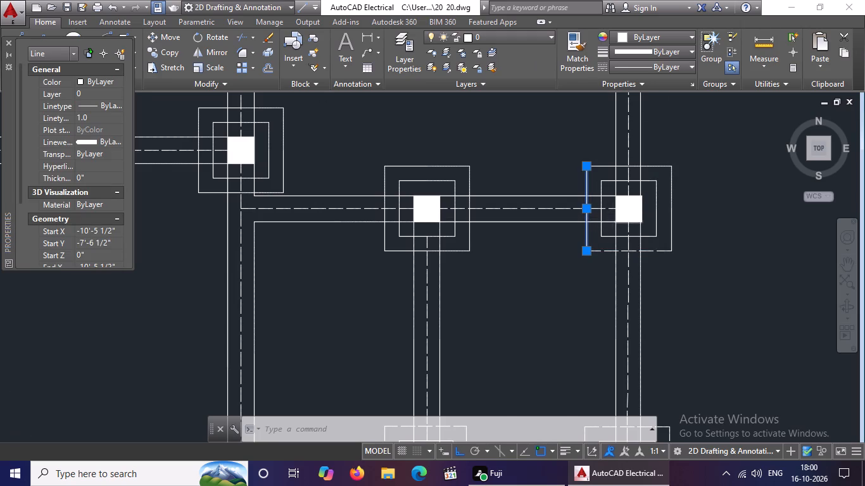
scroll(612, 220, "down", 1)
scroll(611, 209, "up", 2)
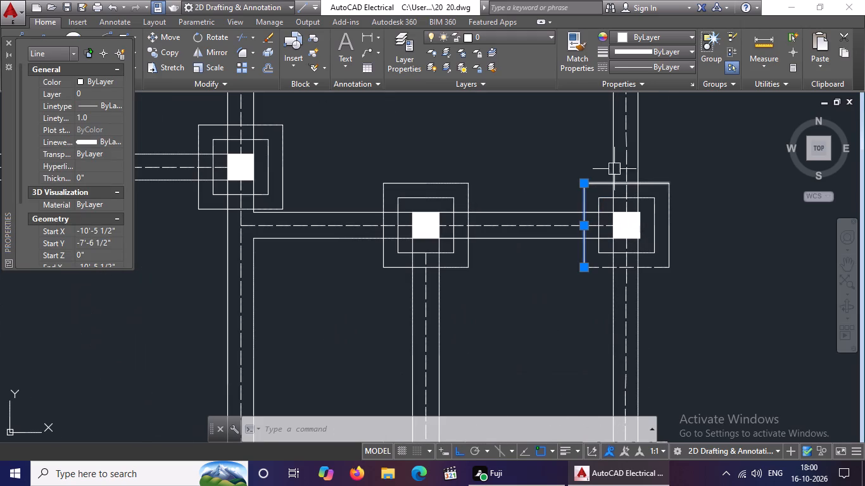
left_click(685, 65)
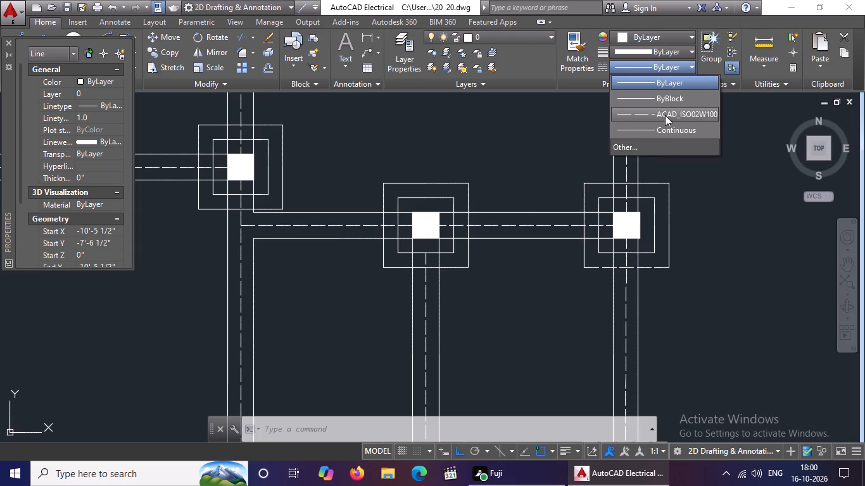
left_click(664, 118)
left_click(115, 115)
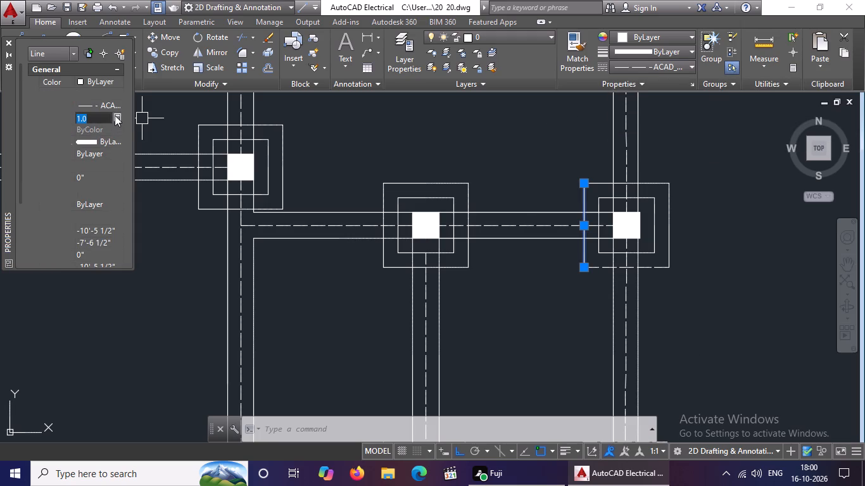
key("BackSpace")
key("BackSpace")
key("BackSpace")
key("BackSpace")
key("BackSpace")
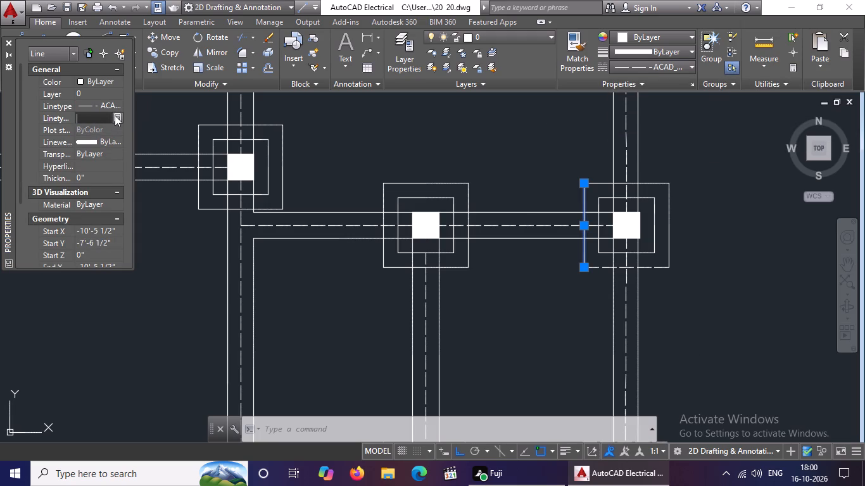
key("0")
type(".2")
key("Return")
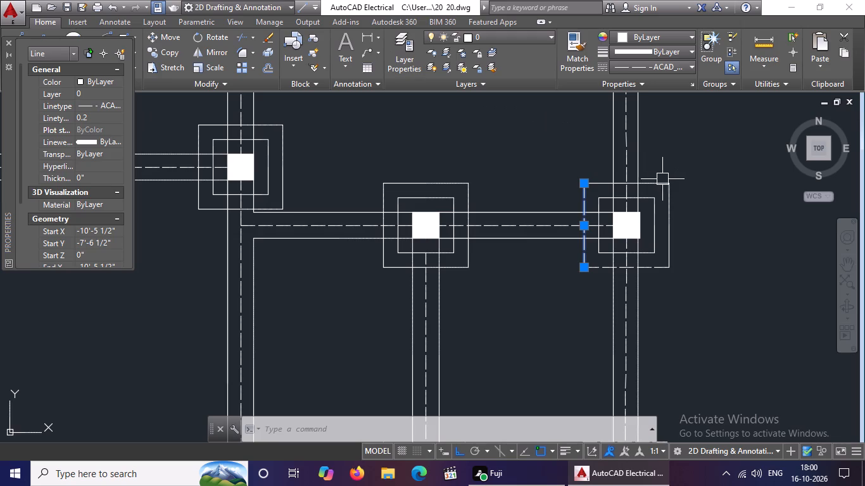
Change the northern edge of the same column's outer square to ACAD_ISO02W100 with a linetype scale of 0.2.
left_click(662, 181)
left_click(664, 69)
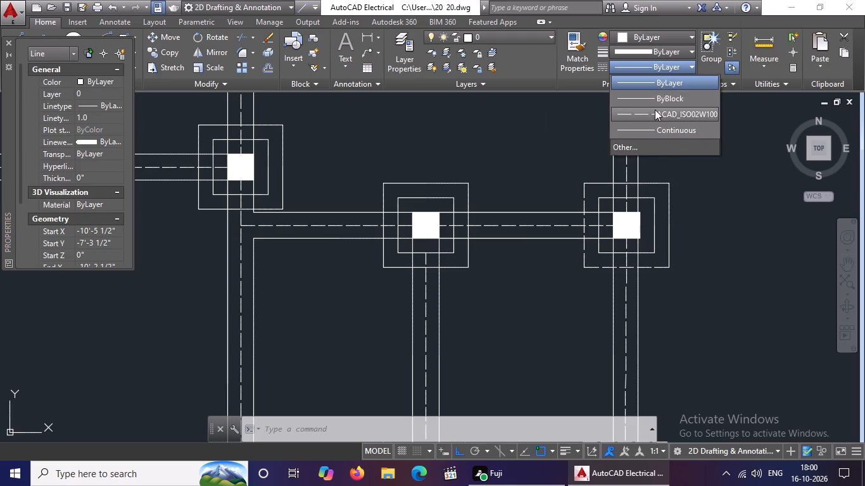
left_click(655, 109)
left_click(89, 113)
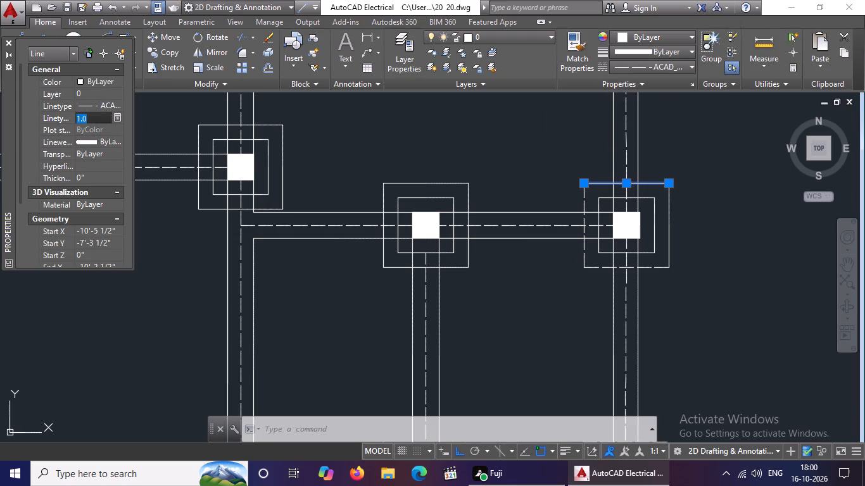
key("BackSpace")
key("BackSpace")
key("BackSpace")
type("0.2")
key("Return")
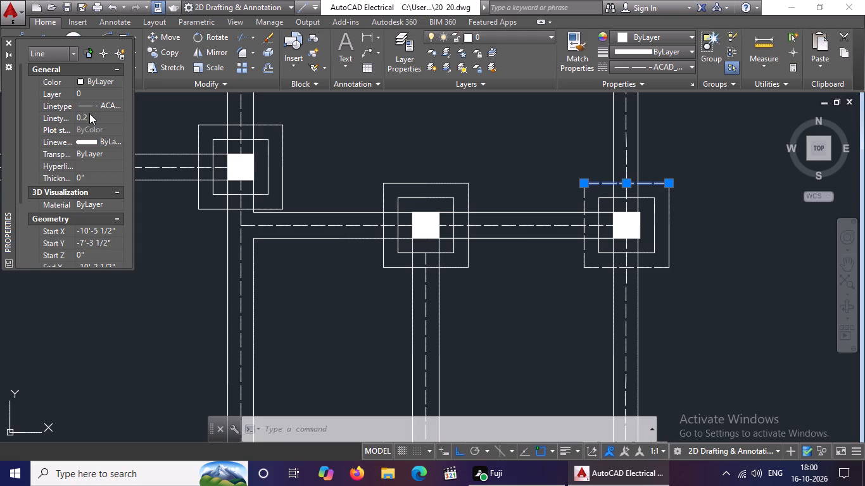
Give the eastern edge of the same column's outer square the ACAD_ISO02W100 linetype with a linetype scale of 0.2.
left_click(668, 233)
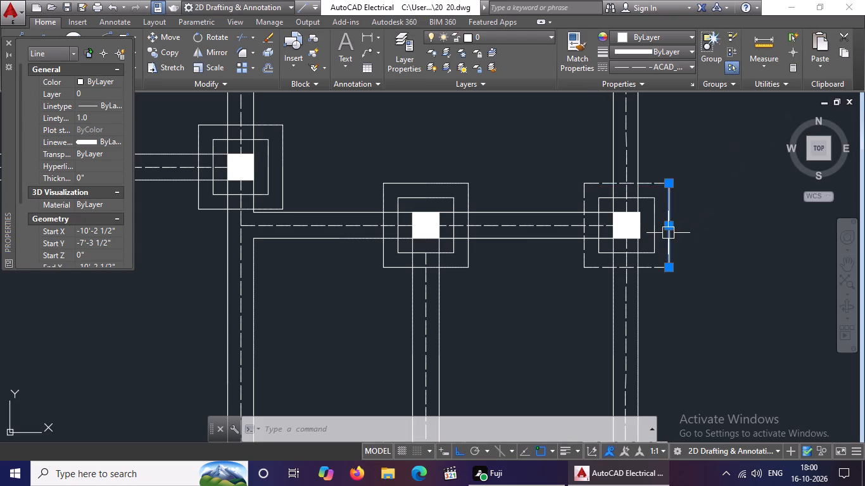
scroll(681, 228, "down", 2)
scroll(679, 247, "up", 1)
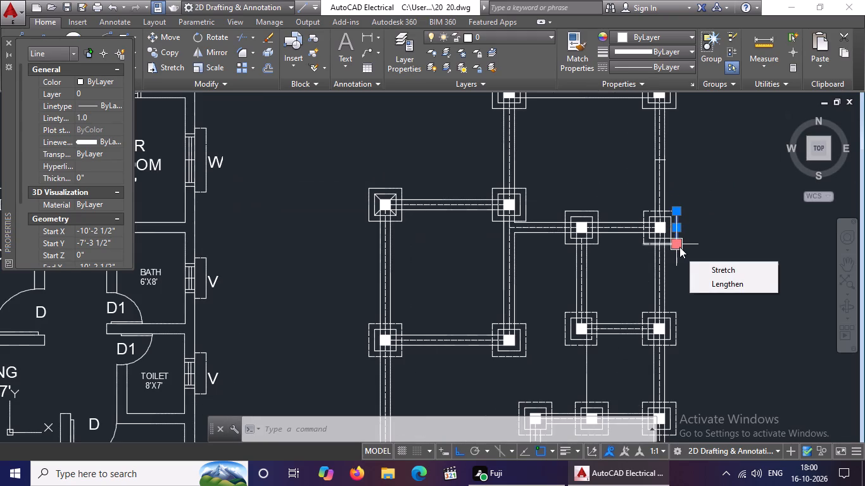
scroll(679, 247, "up", 3)
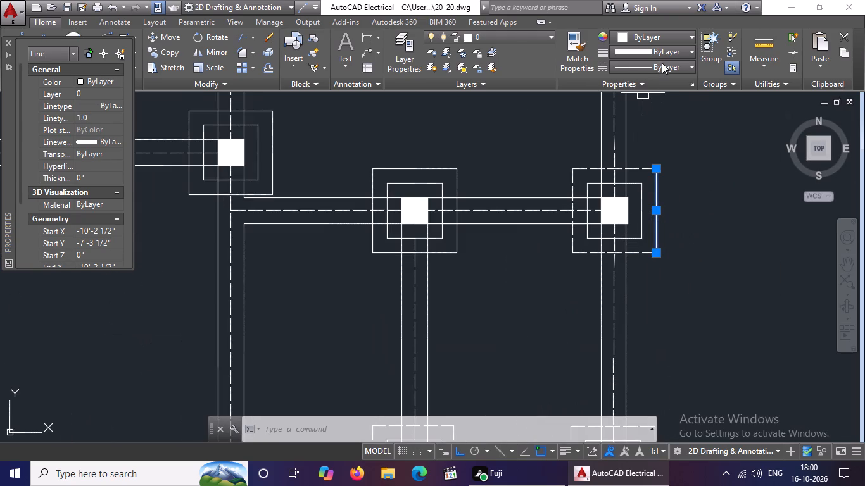
left_click(625, 65)
left_click(658, 116)
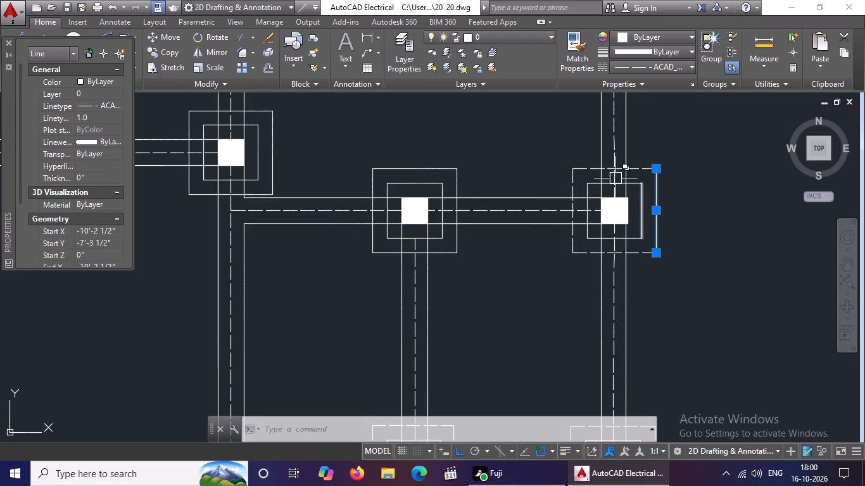
left_click(108, 113)
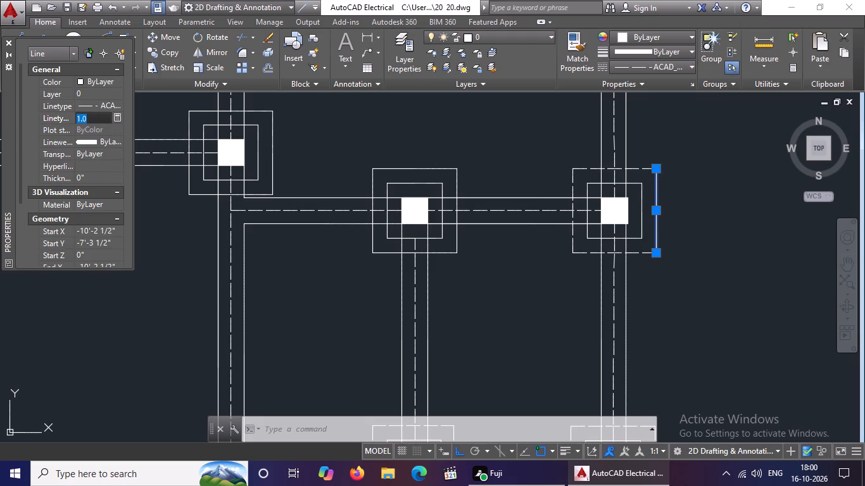
key("BackSpace")
key("BackSpace")
key("BackSpace")
key("BackSpace")
type("0.2")
key("Return")
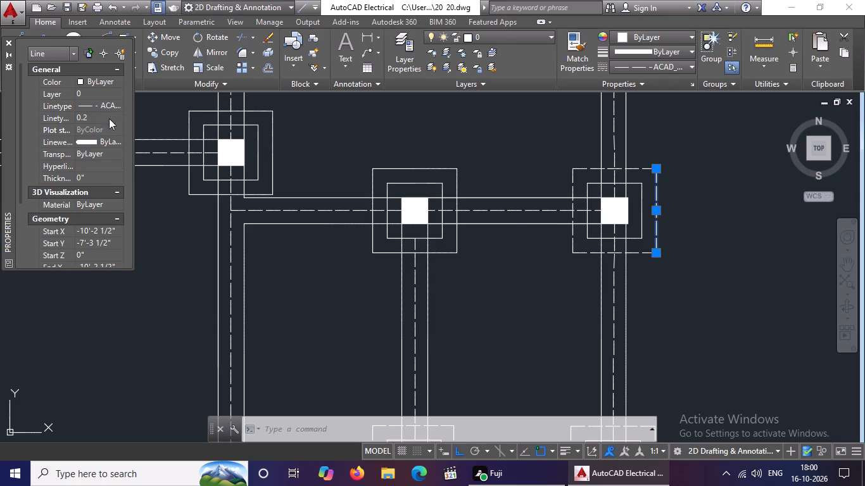
Change the southern edge of the outer square at the adjacent column to the west to ACAD_ISO02W100 with linetype scale 0.2.
scroll(351, 224, "down", 3)
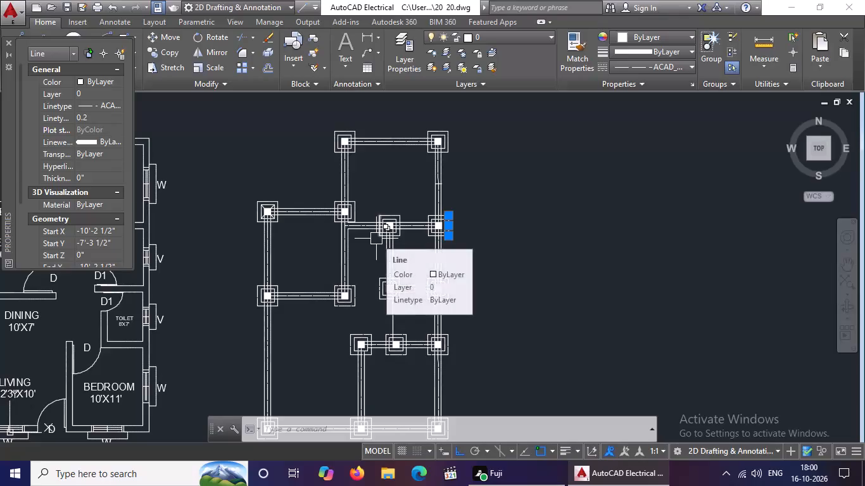
scroll(376, 231, "up", 3)
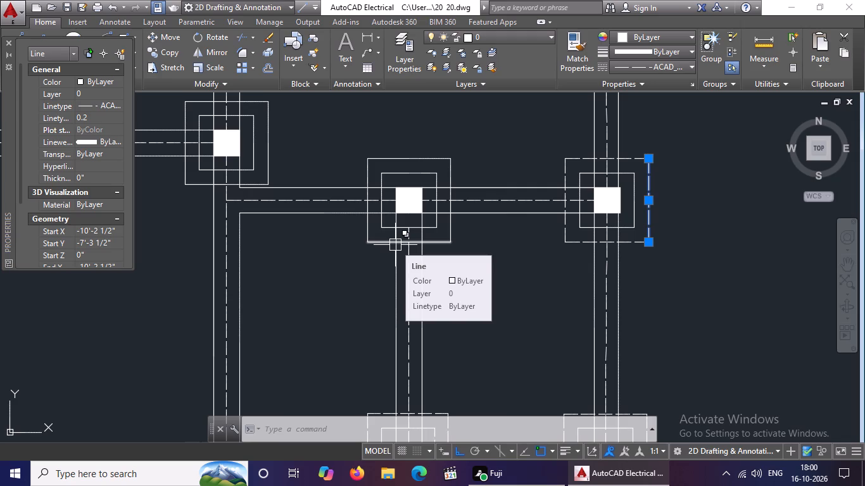
left_click(436, 241)
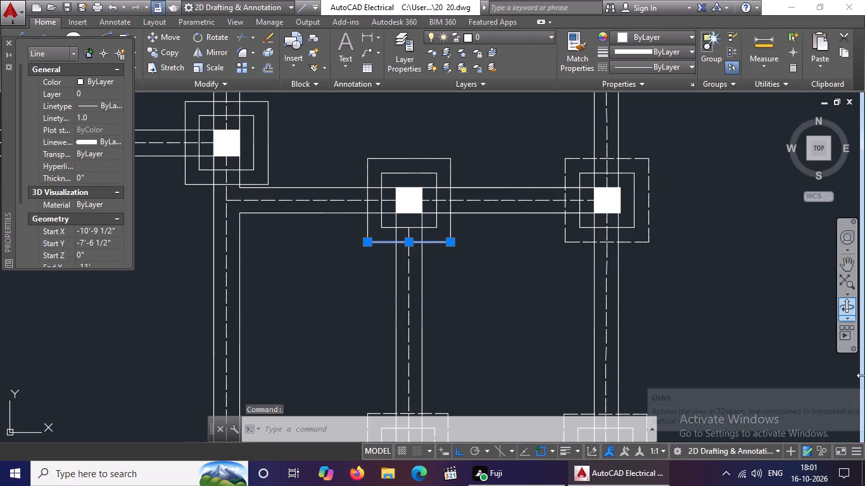
left_click(687, 66)
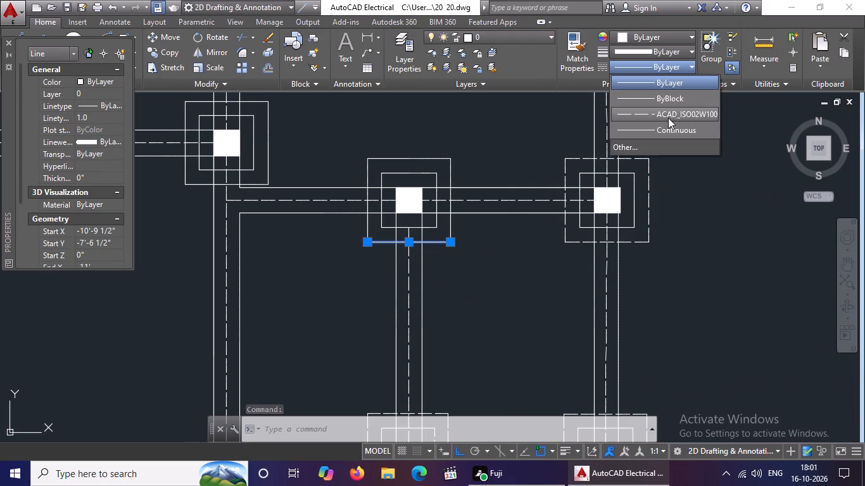
left_click(669, 114)
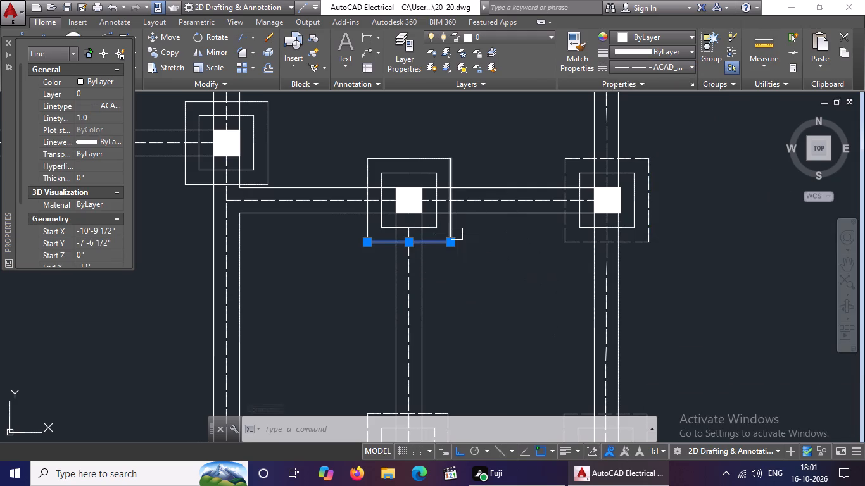
left_click(100, 113)
key("BackSpace")
key("BackSpace")
key("BackSpace")
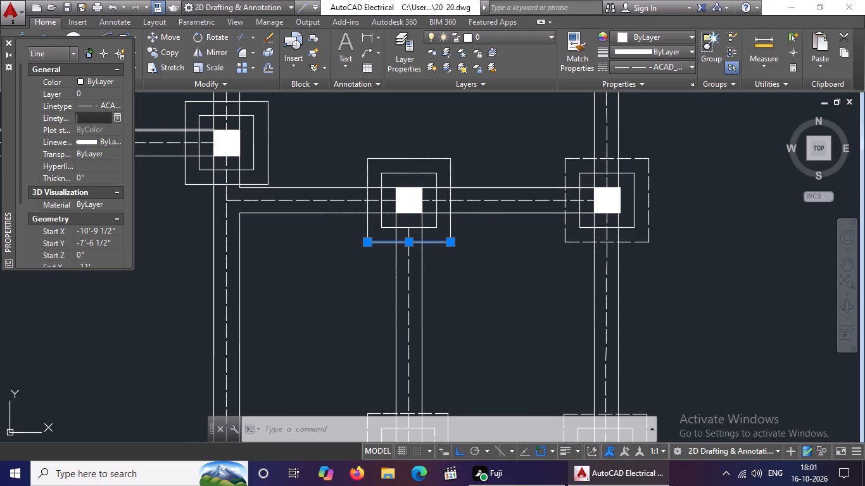
type("0.2")
key("Return")
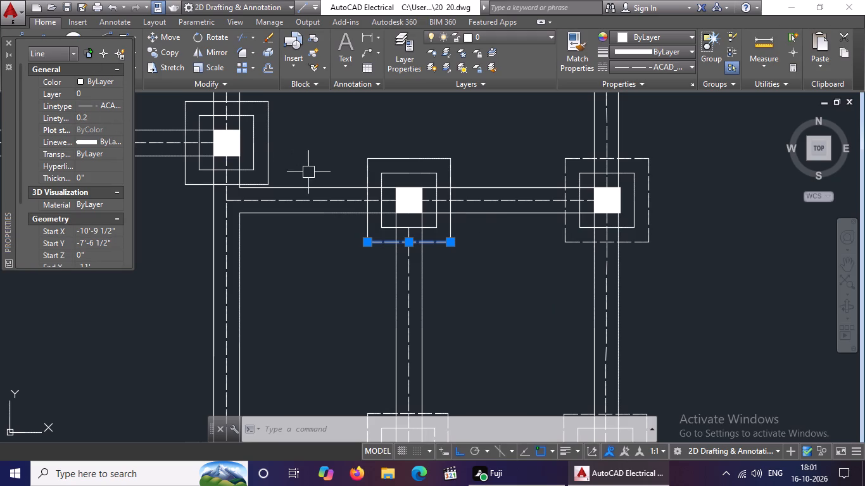
Give the western edge of that column's outer square the ACAD_ISO02W100 linetype with a linetype scale of 0.2.
left_click(369, 175)
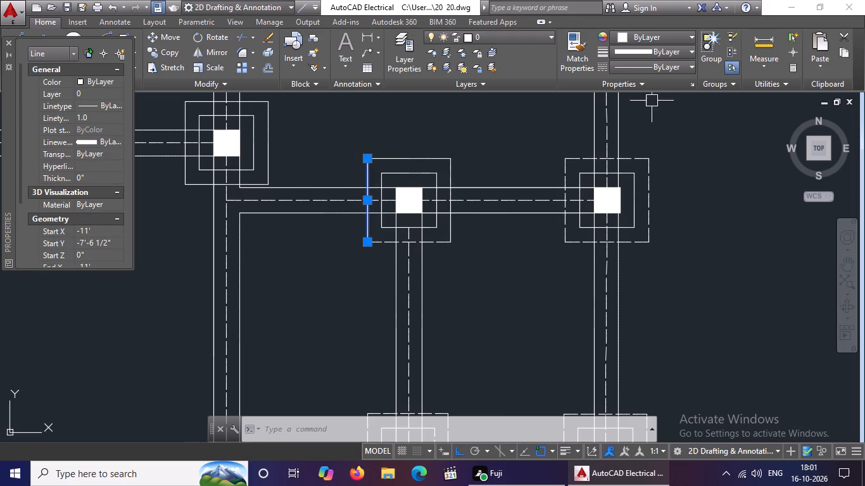
left_click(657, 68)
left_click(621, 111)
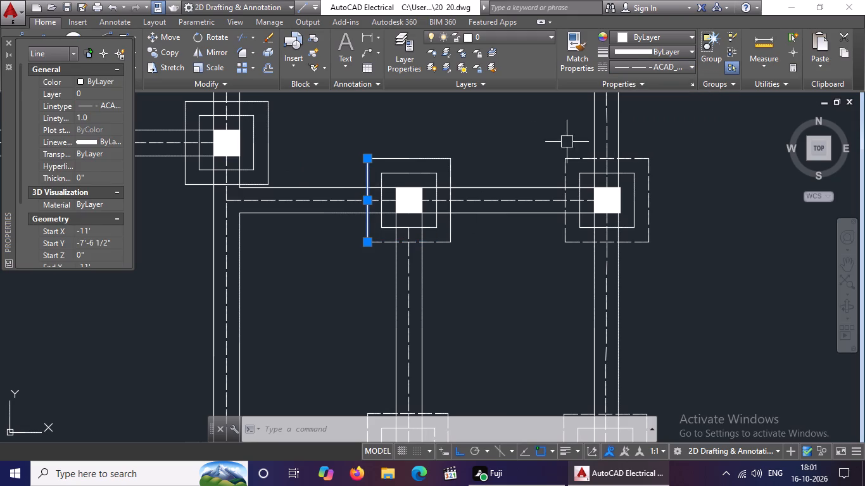
left_click(107, 116)
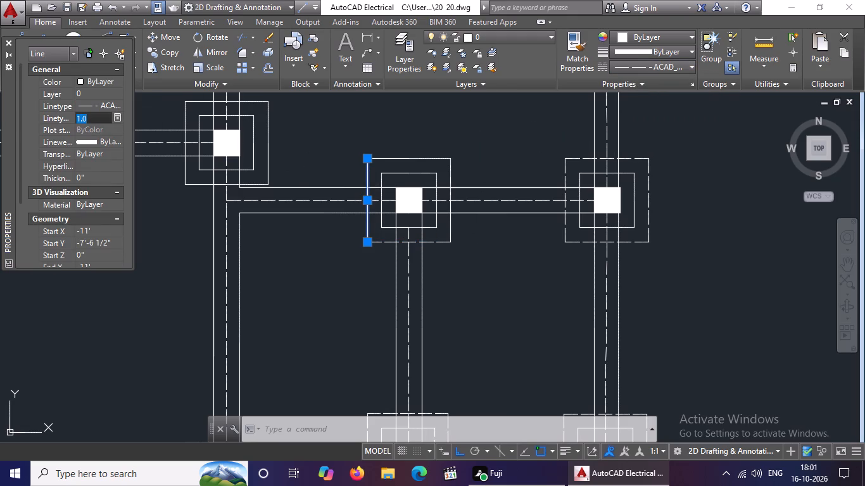
key("BackSpace")
key("BackSpace")
key("BackSpace")
type("0.2")
key("Return")
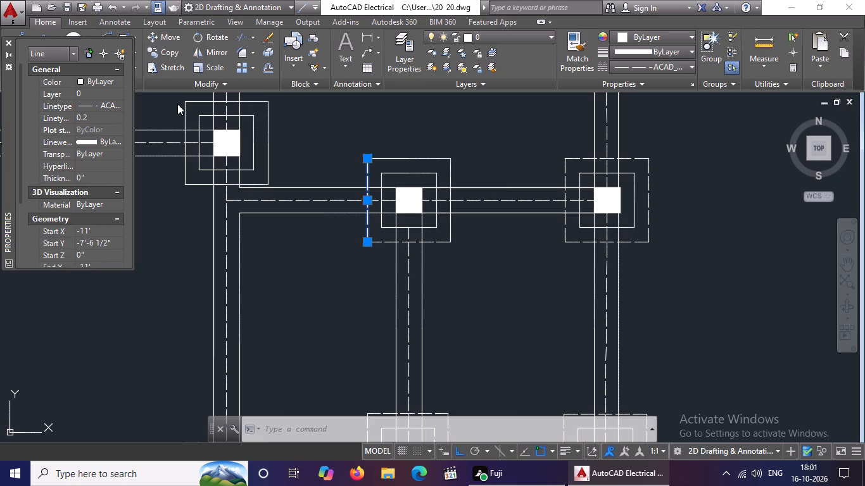
Change the northern edge of the same column's outer square to ACAD_ISO02W100 with a linetype scale of 0.2.
left_click(430, 153)
left_click(427, 161)
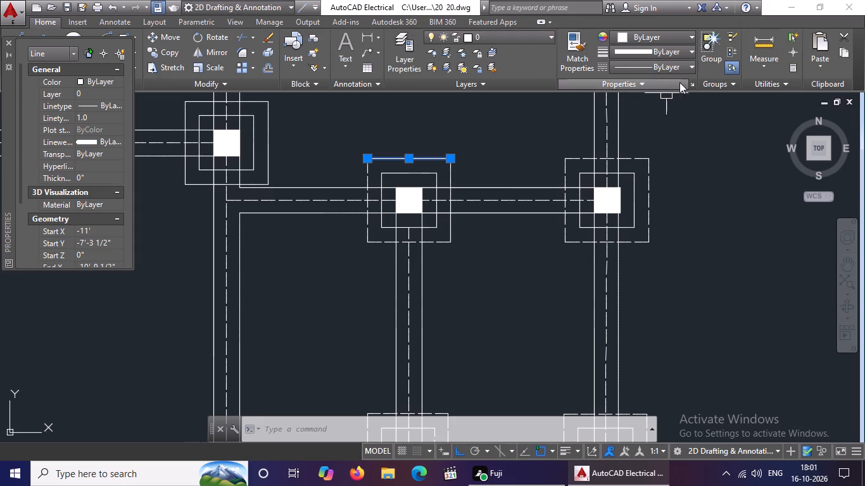
left_click(681, 66)
left_click(664, 116)
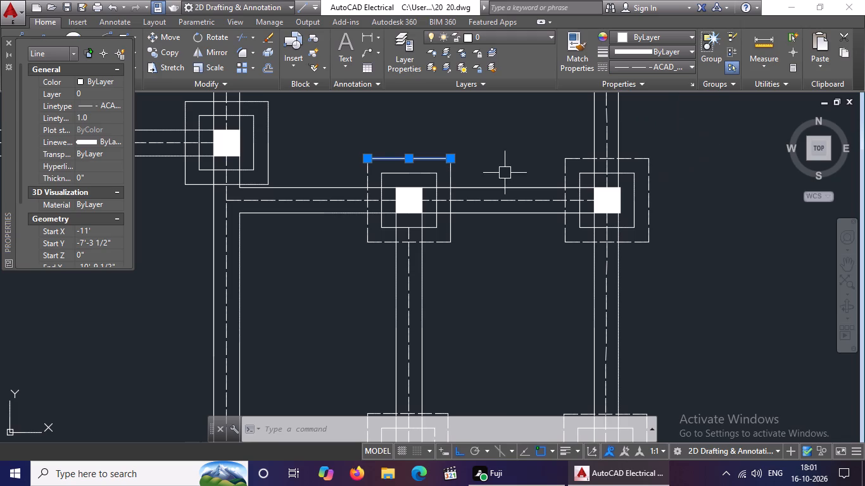
left_click(104, 116)
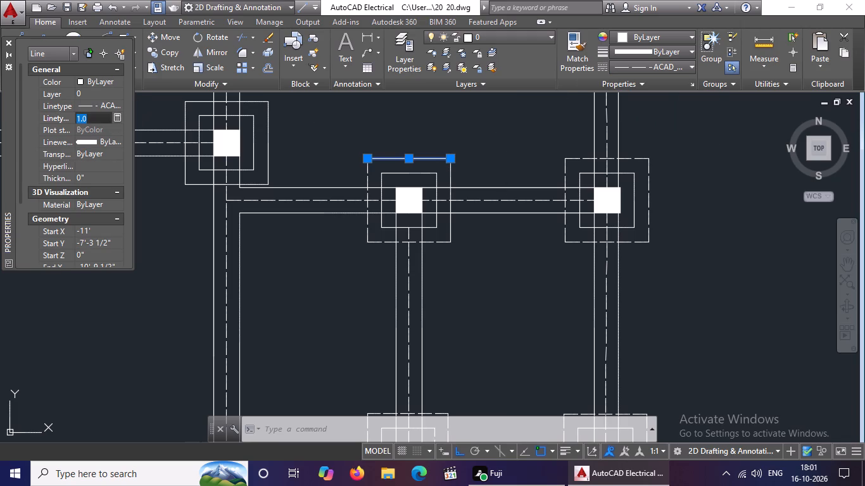
key("BackSpace")
key("BackSpace")
key("BackSpace")
key("BackSpace")
type("0.2")
key("Return")
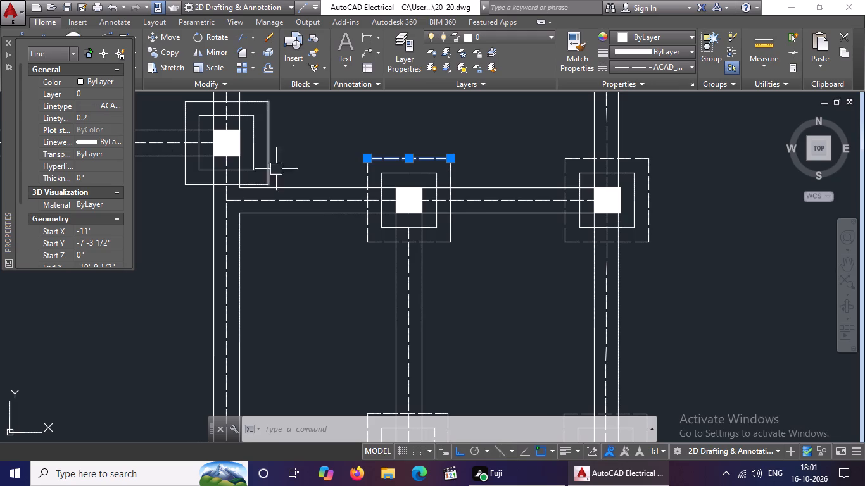
Give the eastern edge of the outer square at the next column to the northwest the ACAD_ISO02W100 linetype with linetype scale 0.2.
scroll(470, 197, "down", 1)
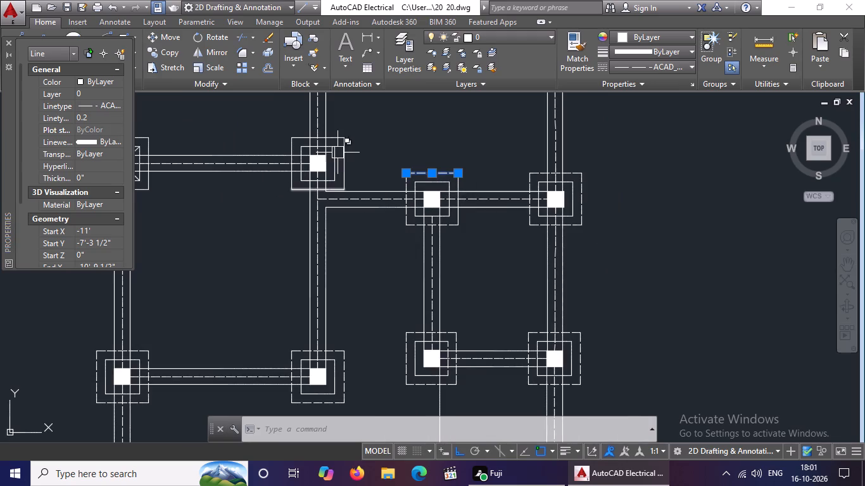
scroll(338, 153, "up", 2)
left_click(348, 188)
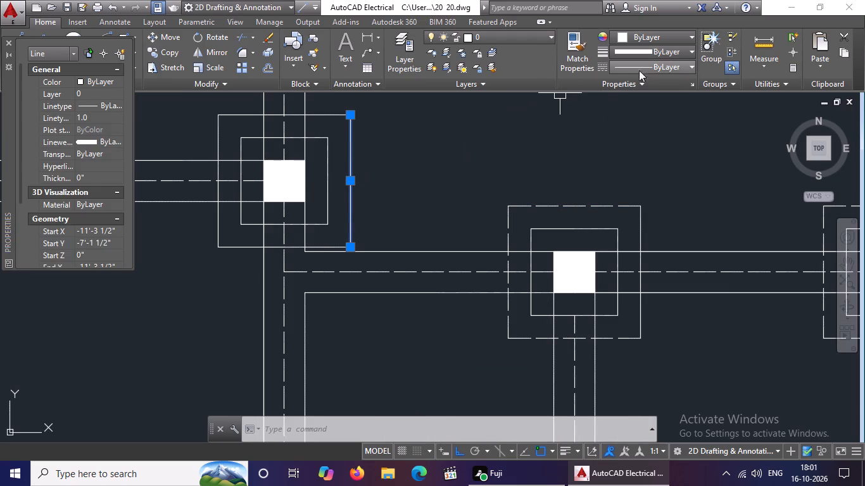
left_click(644, 63)
left_click(643, 111)
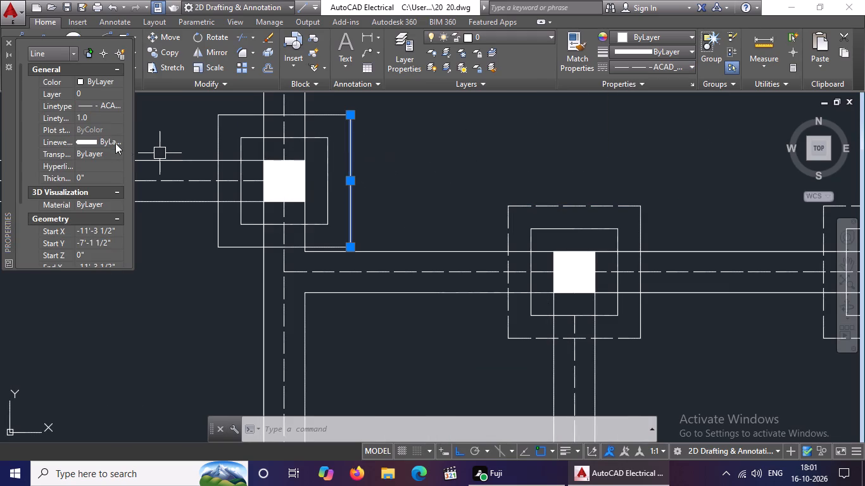
left_click(104, 119)
key("BackSpace")
key("BackSpace")
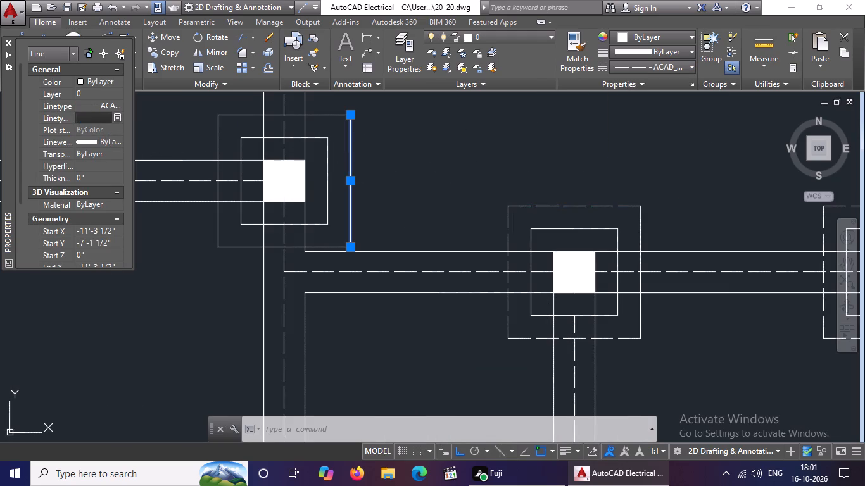
key("BackSpace")
type("0.2")
key("Return")
Change the northern edge of that column's outer square to ACAD_ISO02W100 with a linetype scale of 0.2.
left_click(229, 114)
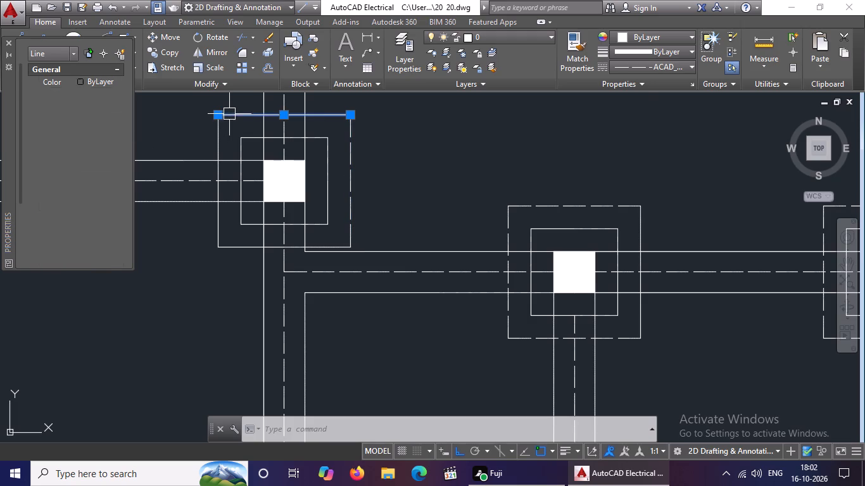
left_click(664, 66)
left_click(648, 109)
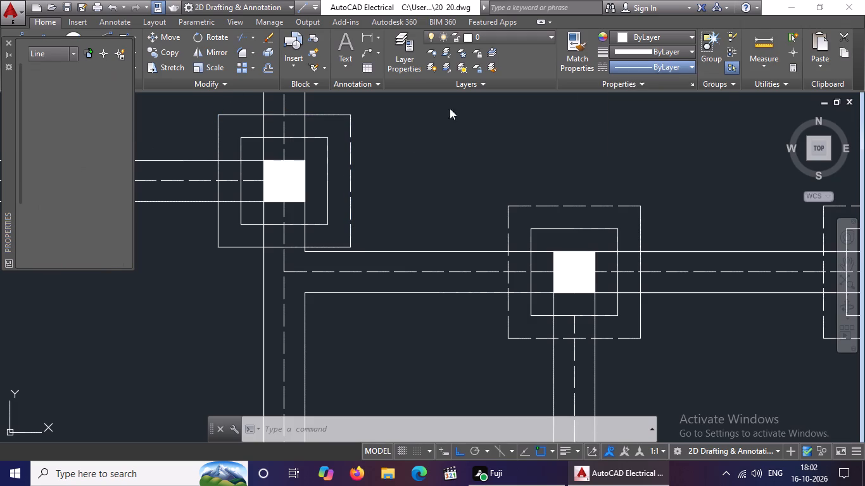
left_click(109, 118)
key("BackSpace")
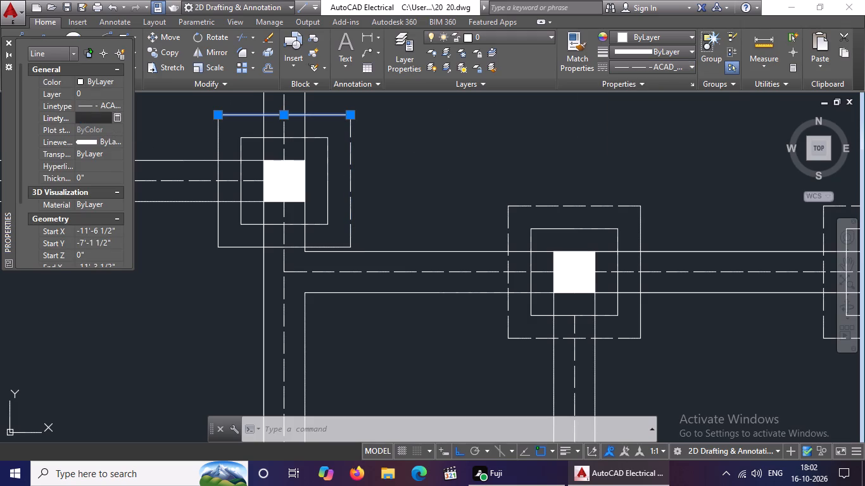
key("BackSpace")
key("BackSpace")
key("BackSpace")
type("0.2")
key("Return")
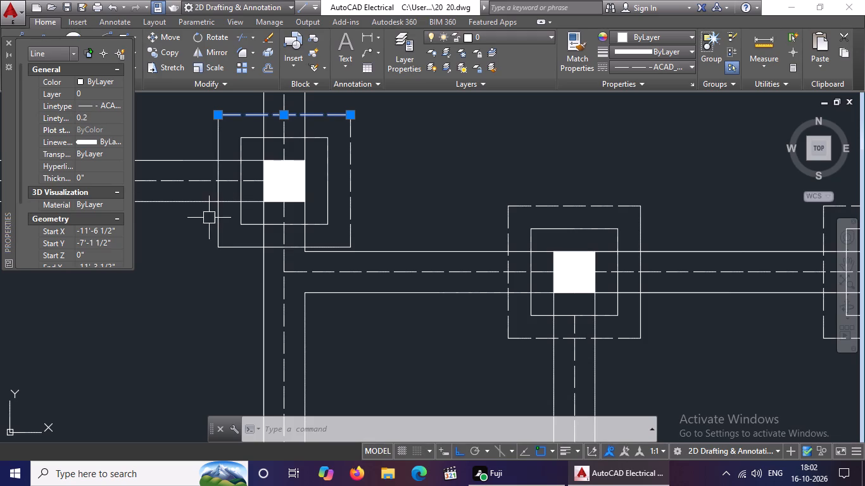
Give the western edge of the same column's outer square the ACAD_ISO02W100 linetype with a linetype scale of 0.2.
left_click(215, 218)
left_click(664, 63)
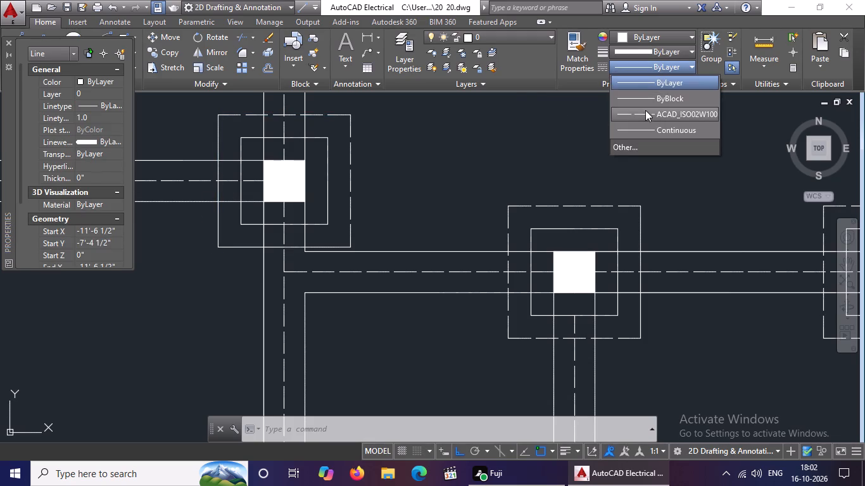
left_click(645, 110)
left_click(101, 118)
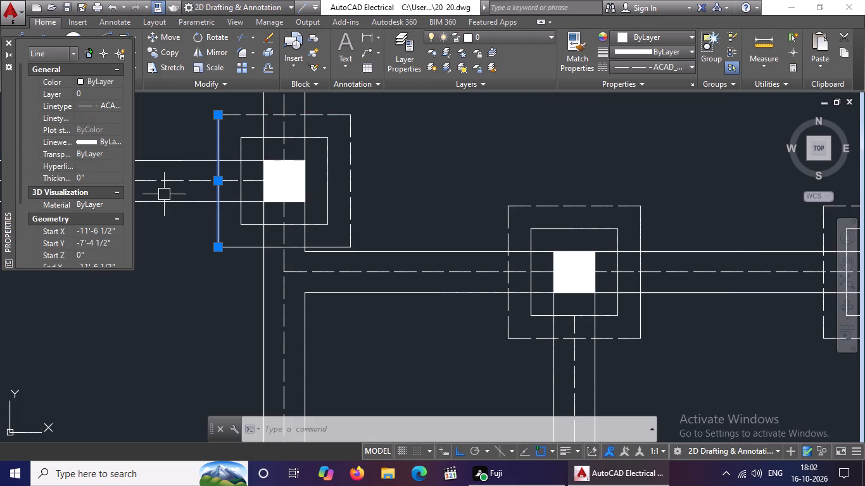
key("BackSpace")
key("BackSpace")
key("BackSpace")
key("BackSpace")
key("BackSpace")
type("0.2")
key("Return")
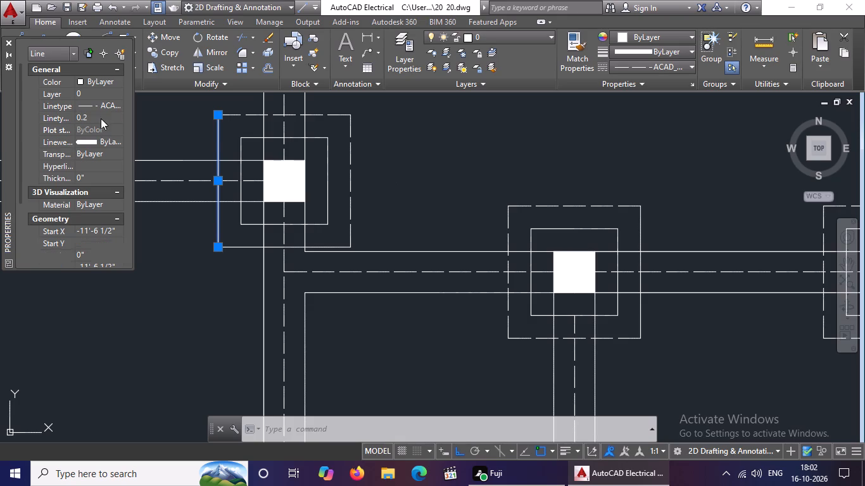
Change the southern edge of the same column's outer square to ACAD_ISO02W100 with a linetype scale of 0.2.
left_click(249, 249)
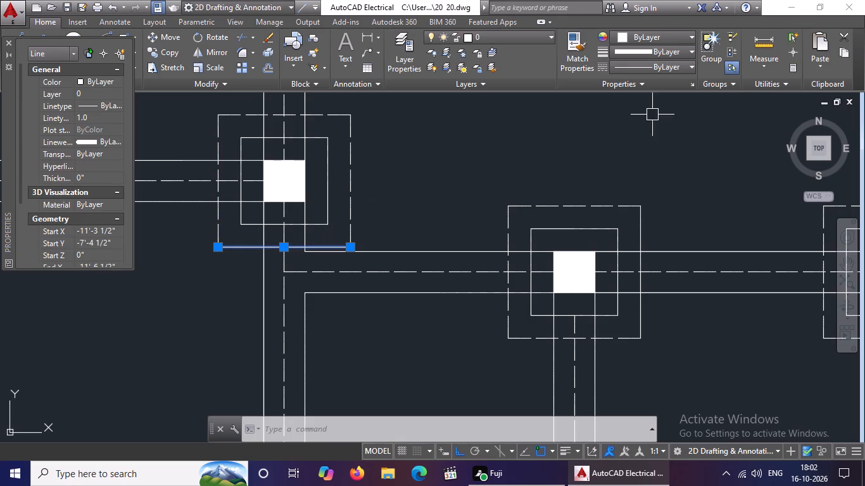
left_click(686, 66)
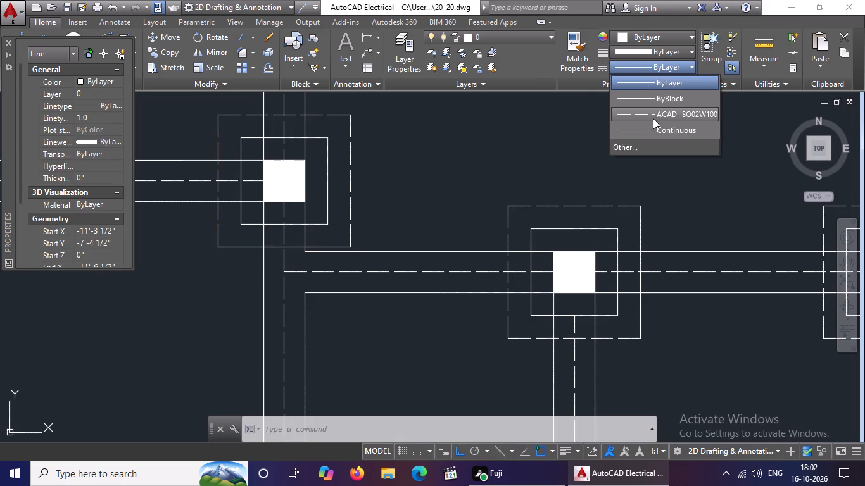
left_click(653, 113)
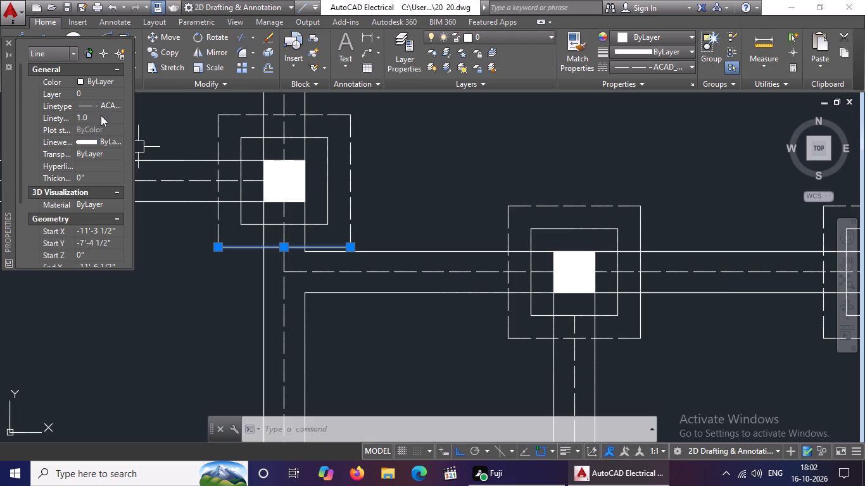
left_click(101, 112)
key("BackSpace")
key("BackSpace")
key("BackSpace")
key("BackSpace")
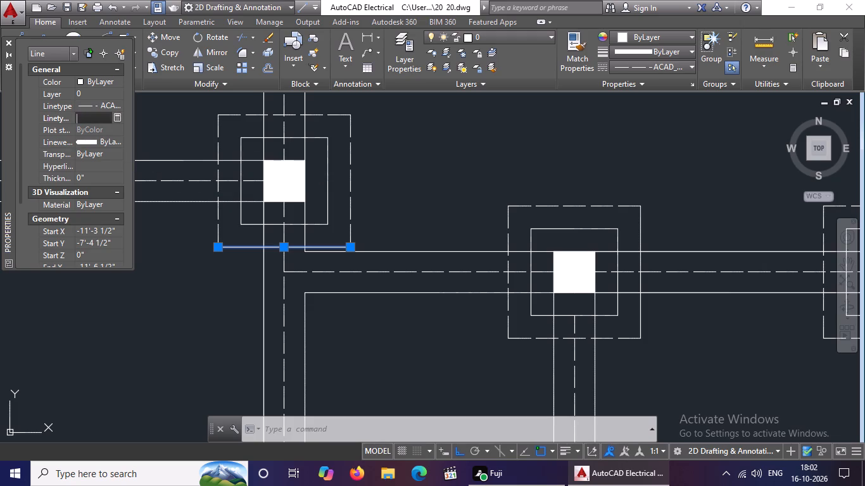
type("0.2")
key("Return")
Change the southern edge of the outer square at the western column with diagonal corner lines to ACAD_ISO02W100 with linetype scale 0.2.
scroll(420, 215, "down", 4)
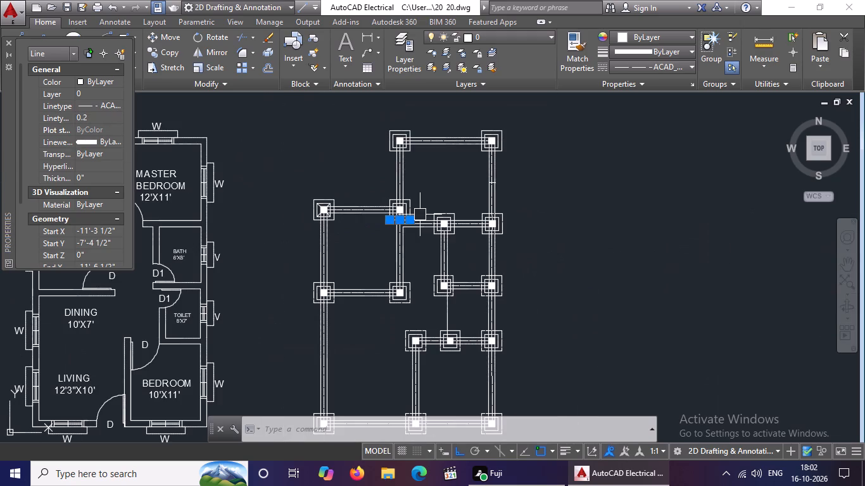
scroll(323, 250, "up", 3)
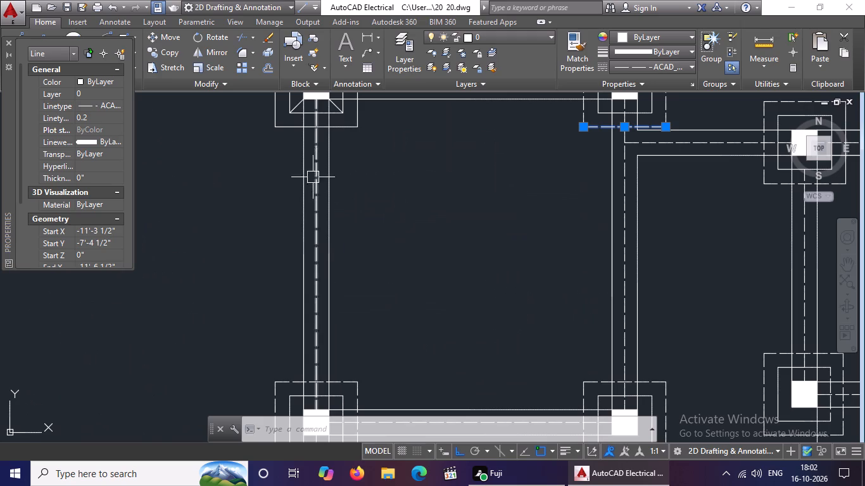
scroll(352, 125, "down", 3)
scroll(341, 98, "up", 2)
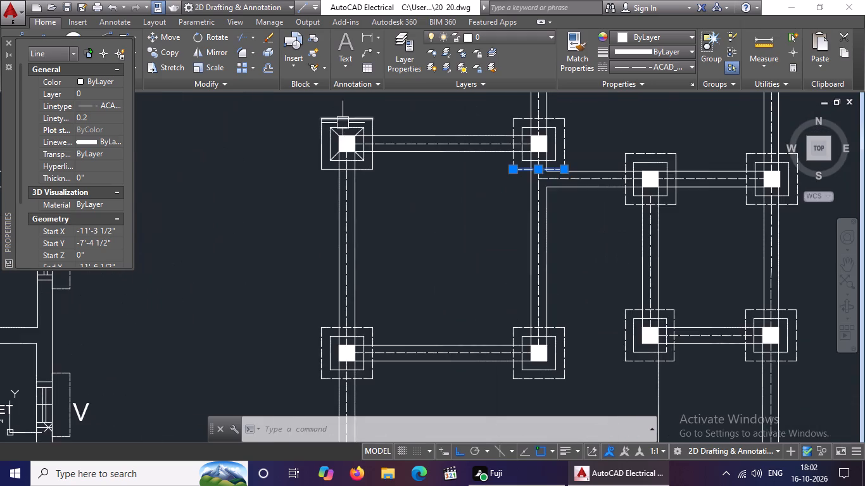
scroll(343, 127, "up", 2)
left_click(398, 240)
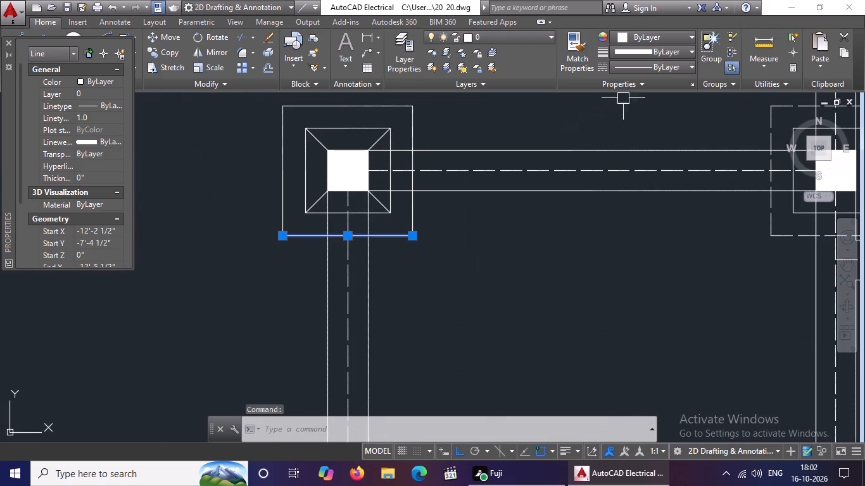
left_click(646, 63)
left_click(620, 114)
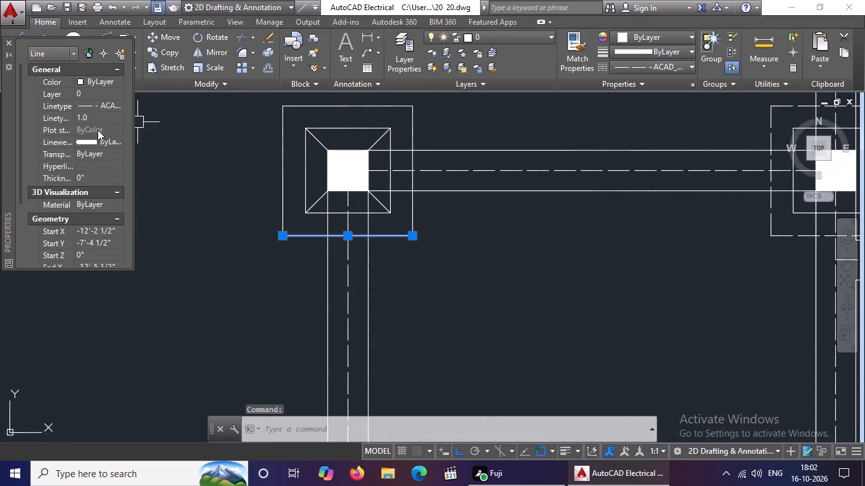
left_click(106, 118)
key("BackSpace")
key("BackSpace")
key("BackSpace")
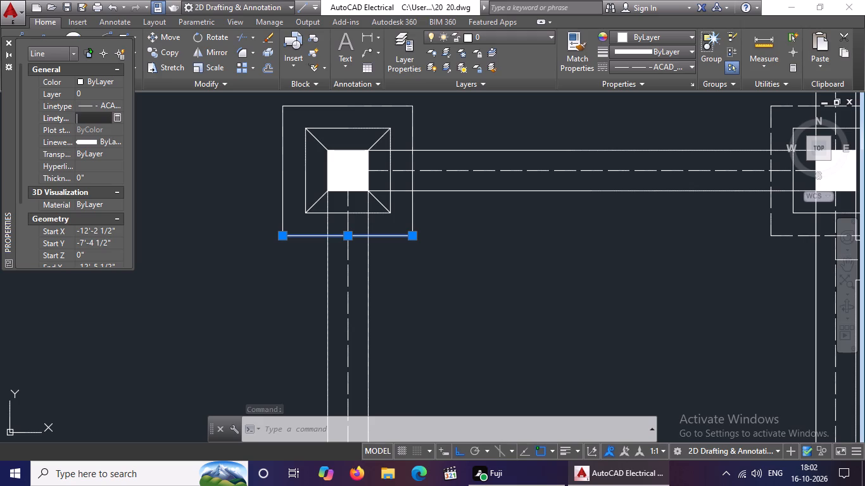
key("BackSpace")
key("0")
type(".2")
key("Return")
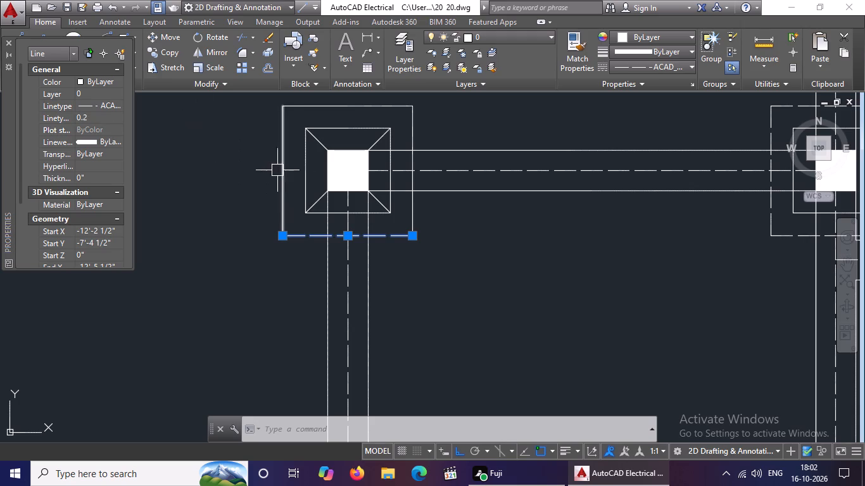
Give the western edge of that diagonal-cornered column's outer square the ACAD_ISO02W100 linetype with a linetype scale of 0.2.
left_click_drag(281, 177, 301, 173)
left_click(669, 66)
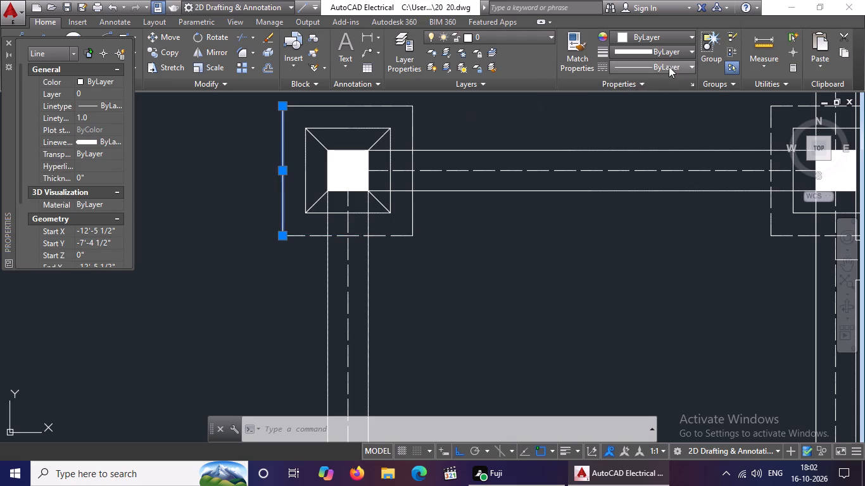
left_click(655, 111)
left_click(92, 115)
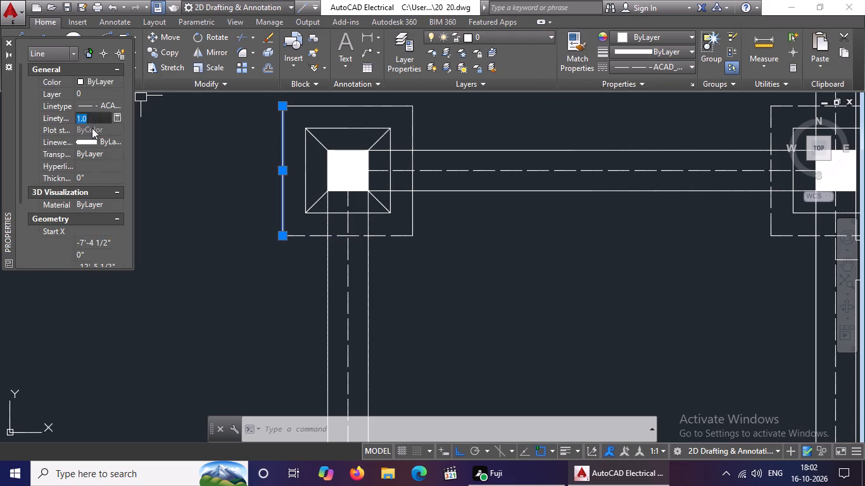
key("BackSpace")
key("BackSpace")
key("BackSpace")
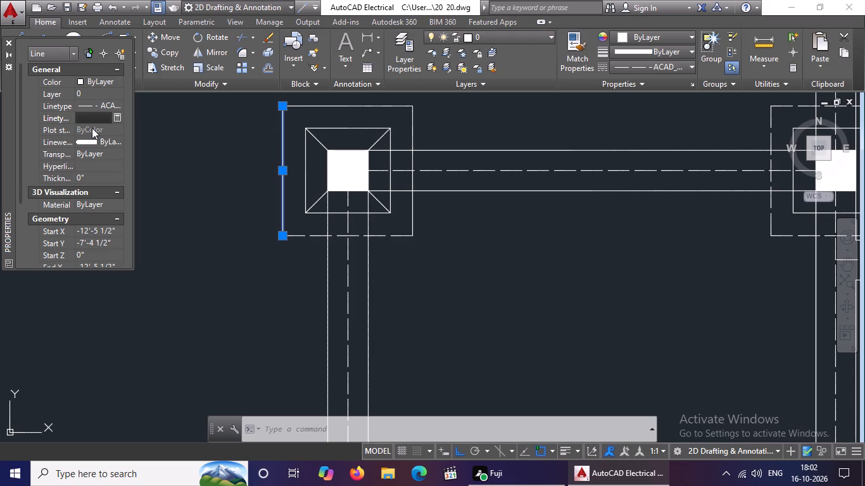
type("0.2")
key("Return")
Change the eastern edge of the same column's outer square to ACAD_ISO02W100 with a linetype scale of 0.2.
left_click(404, 216)
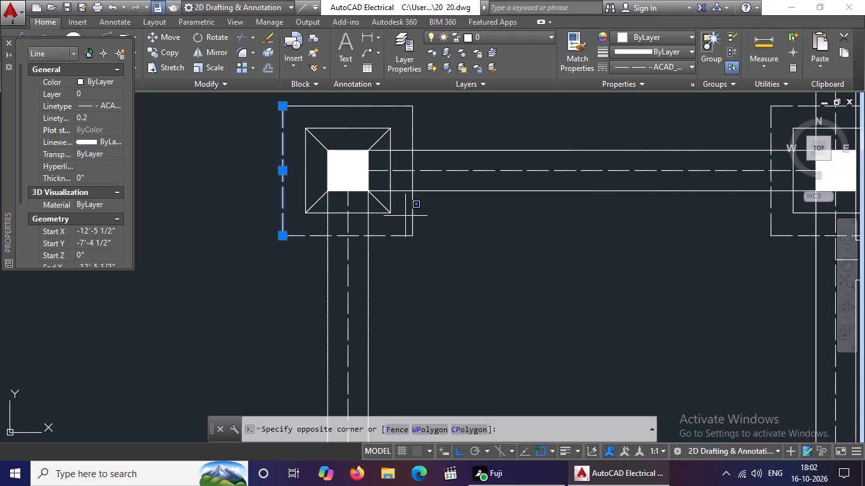
left_click(413, 215)
left_click(414, 215)
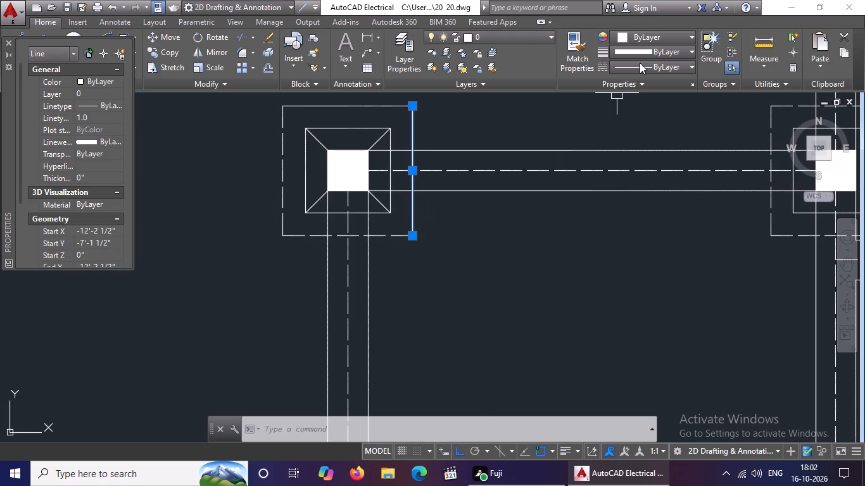
left_click(644, 65)
left_click(624, 111)
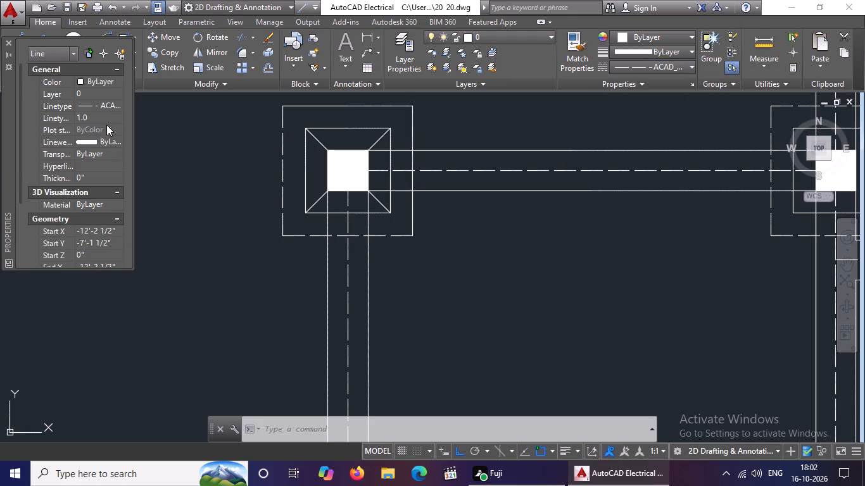
left_click(107, 115)
key("BackSpace")
key("BackSpace")
key("BackSpace")
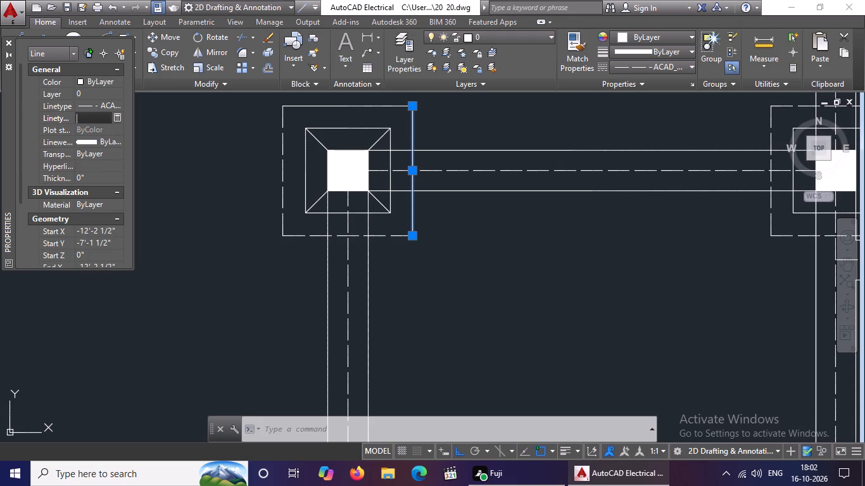
type("0.2")
key("Return")
Change the northern edge of the diagonal-cornered column's outer square to ACAD_ISO02W100 with a linetype scale of 0.2.
left_click(341, 106)
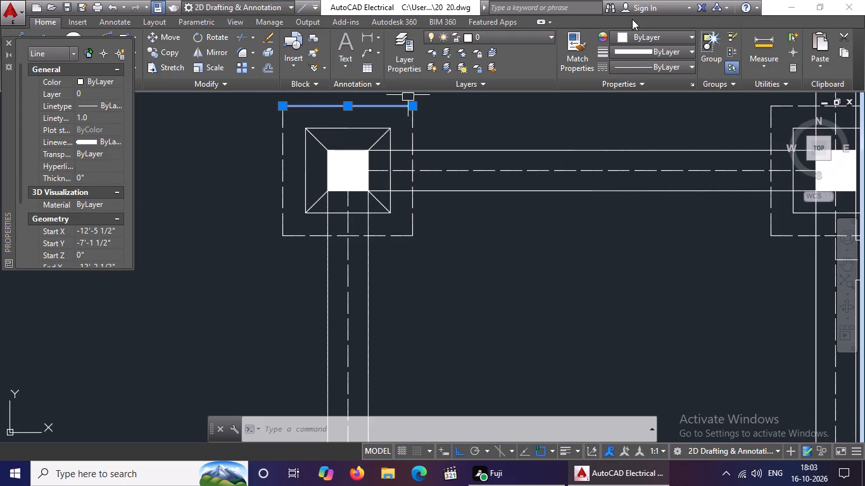
left_click(664, 66)
left_click(625, 111)
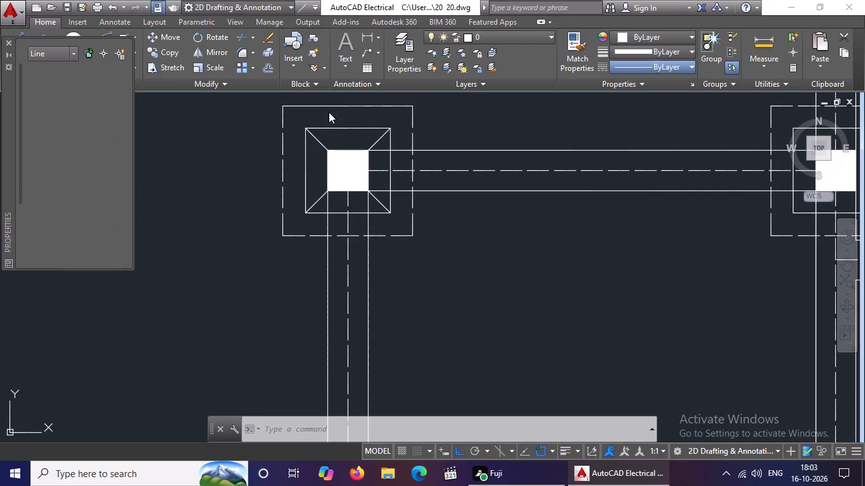
left_click(92, 118)
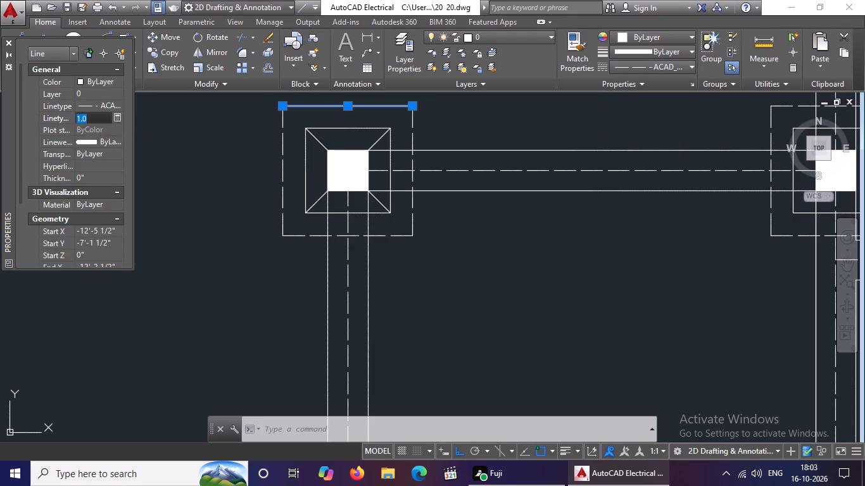
key("BackSpace")
key("BackSpace")
key("BackSpace")
type("0.2")
key("Return")
Give the northern edge of the outer square at the western column of the northernmost beam ACAD_ISO02W100 with linetype scale 0.2.
scroll(458, 253, "down", 3)
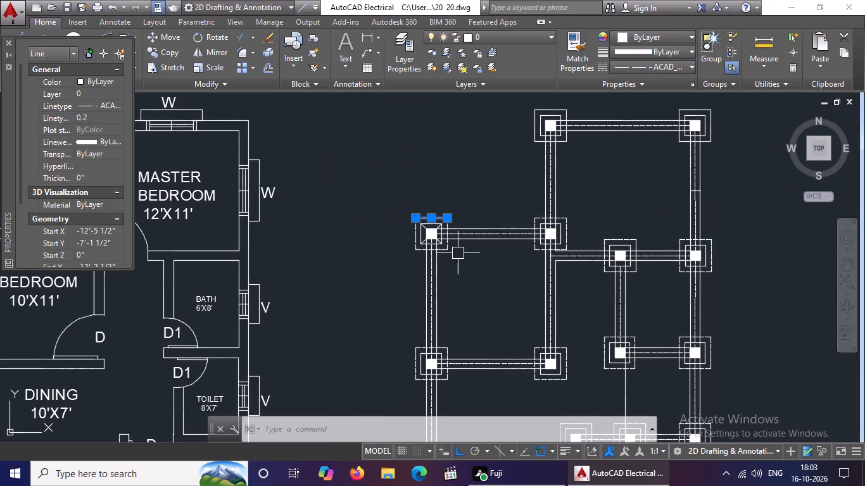
scroll(556, 94, "up", 3)
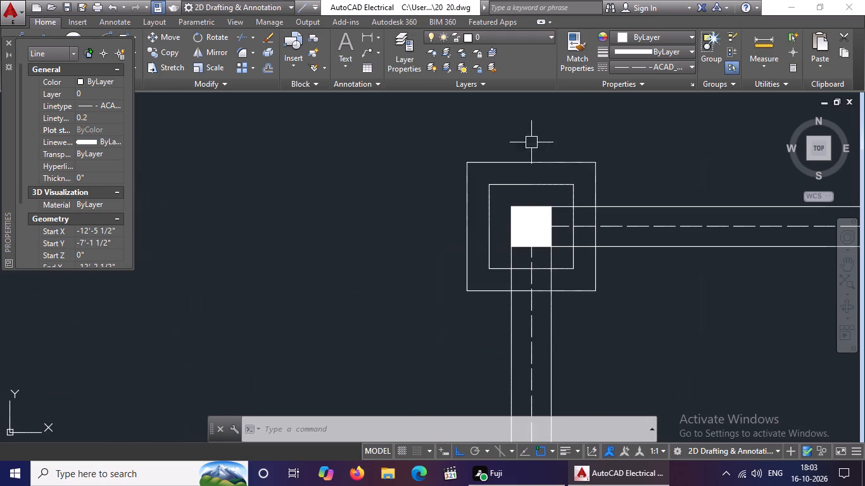
left_click(532, 164)
left_click(671, 66)
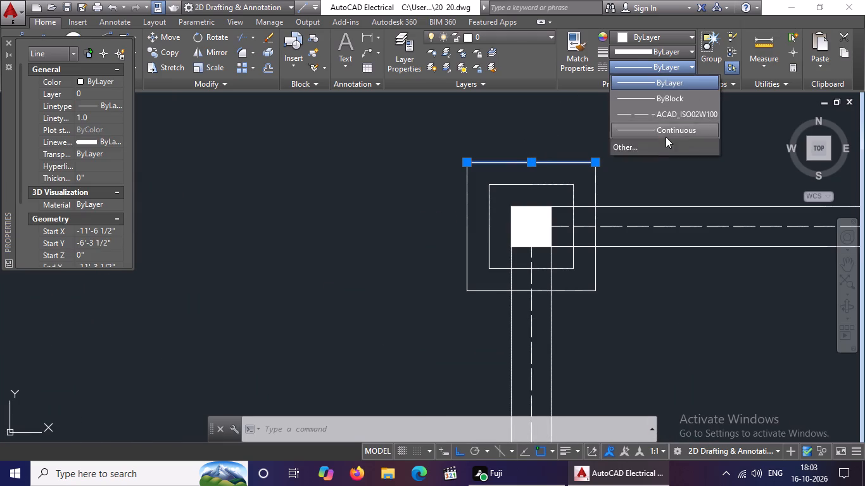
left_click(657, 109)
left_click(103, 117)
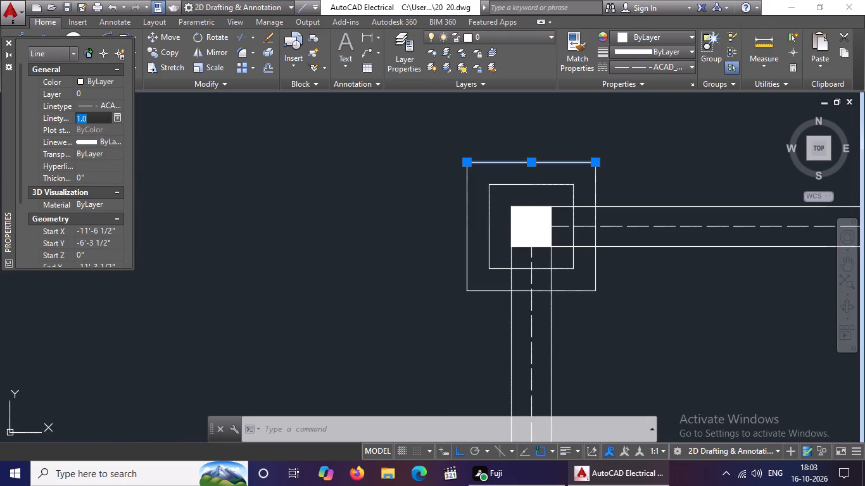
key("BackSpace")
key("BackSpace")
key("BackSpace")
key("BackSpace")
type("0.2")
key("Return")
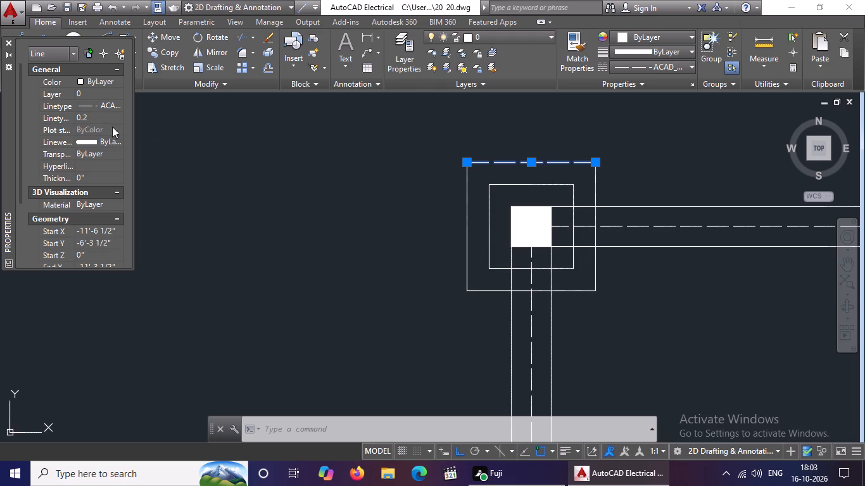
Change the western edge of the same column's outer square to ACAD_ISO02W100 with a linetype scale of 0.2.
left_click(470, 232)
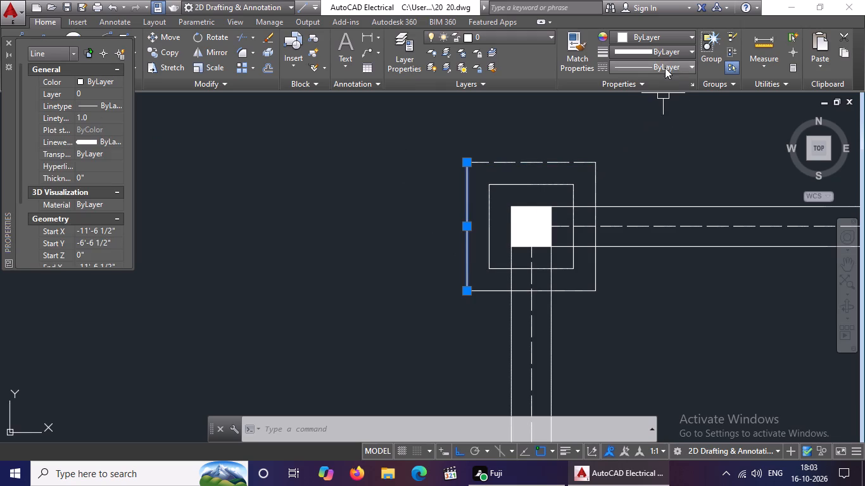
left_click(666, 61)
left_click(648, 115)
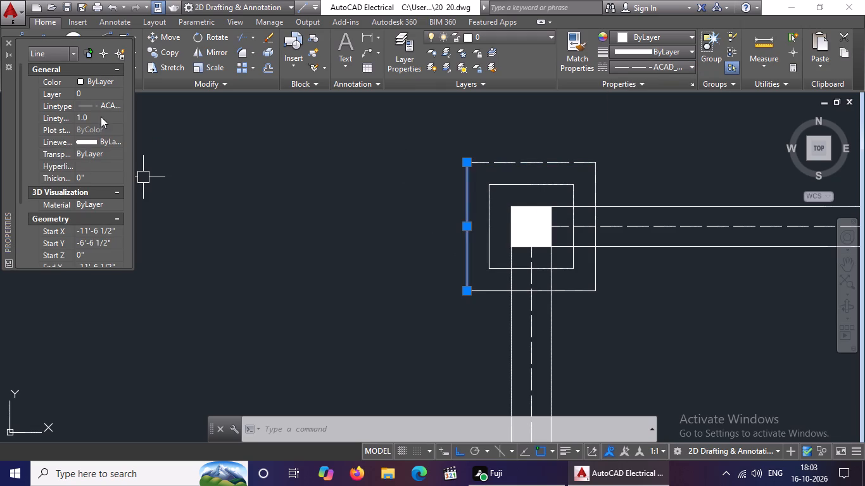
left_click(101, 115)
key("BackSpace")
key("BackSpace")
key("BackSpace")
type("0.2")
key("Return")
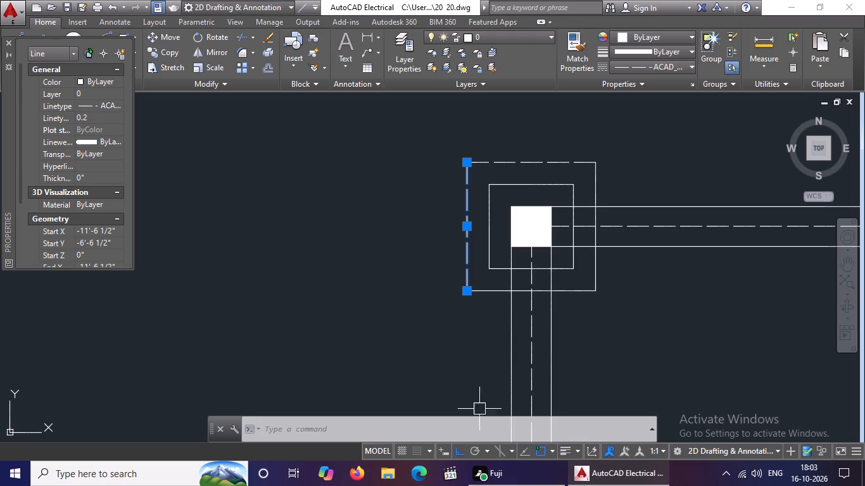
Change the southern edge of the same column's outer square to ACAD_ISO02W100 with a linetype scale of 0.2.
left_click(578, 289)
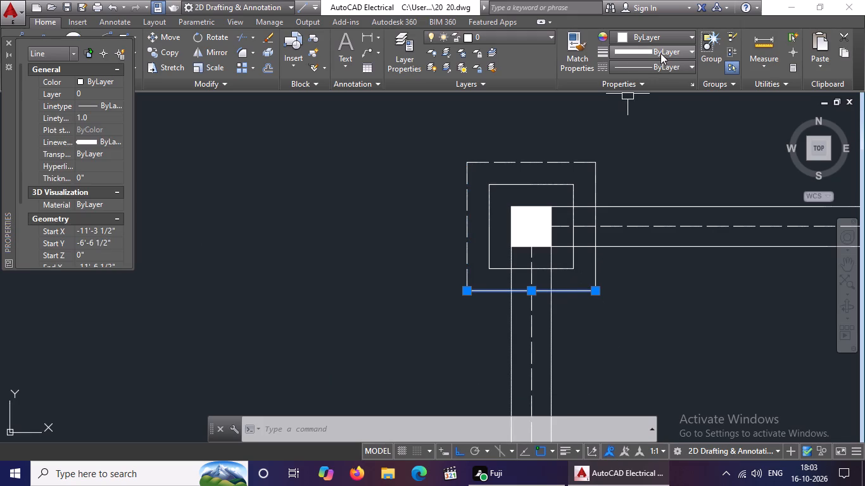
left_click(660, 64)
left_click(643, 115)
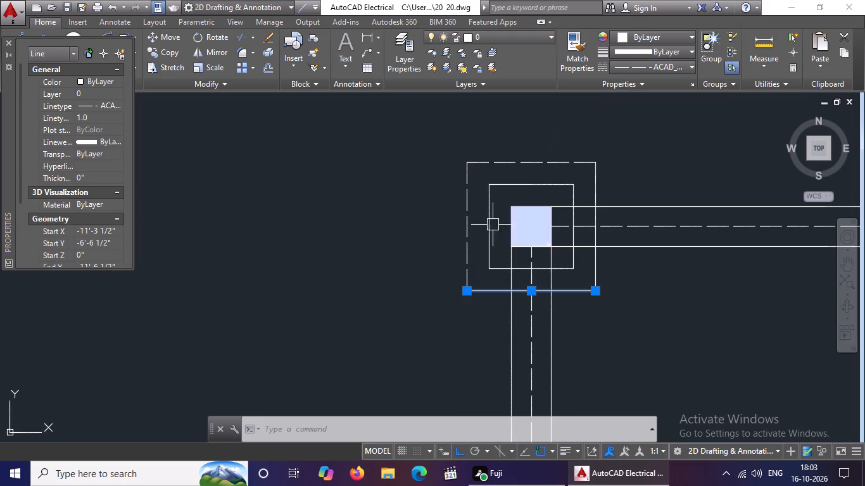
left_click(97, 116)
key("BackSpace")
key("BackSpace")
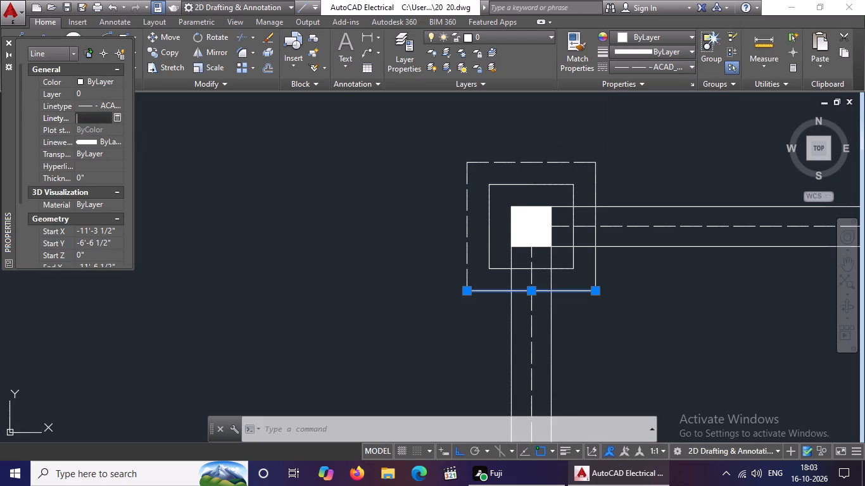
key("BackSpace")
key("BackSpace")
key("BackSpace")
type("0.")
key("2")
key("Return")
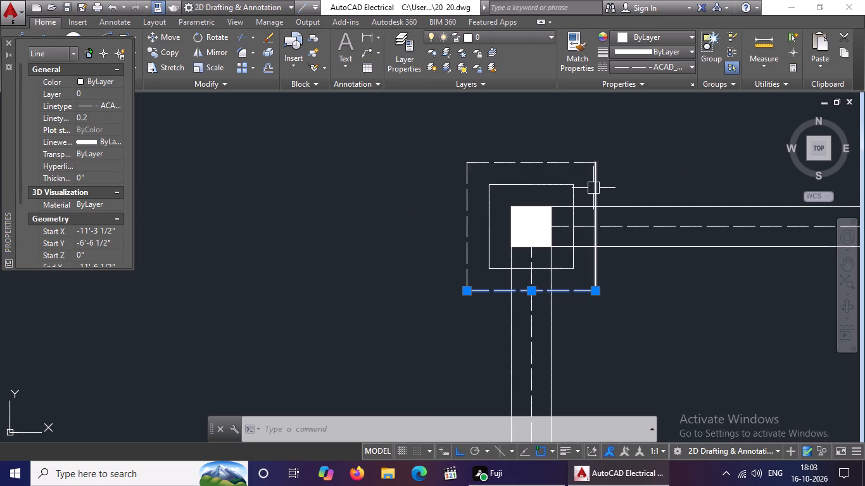
Give the eastern edge of that column's outer square the ACAD_ISO02W100 linetype with a linetype scale of 0.2.
left_click(594, 188)
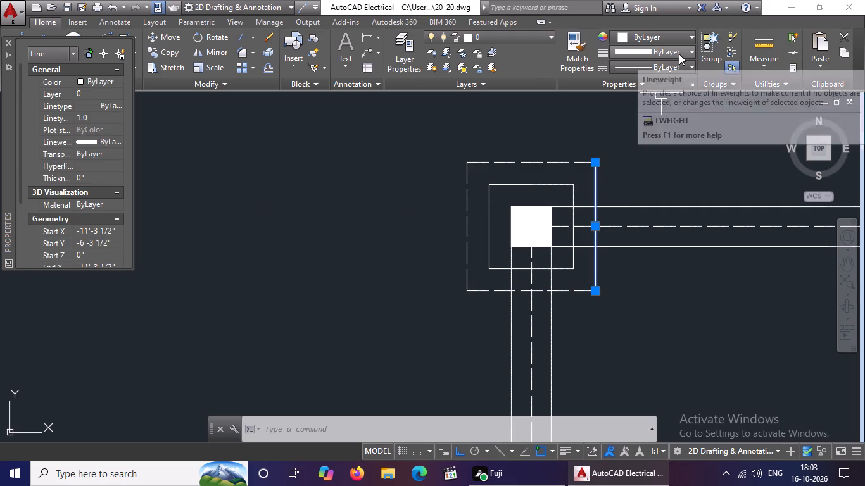
left_click(677, 63)
left_click(660, 115)
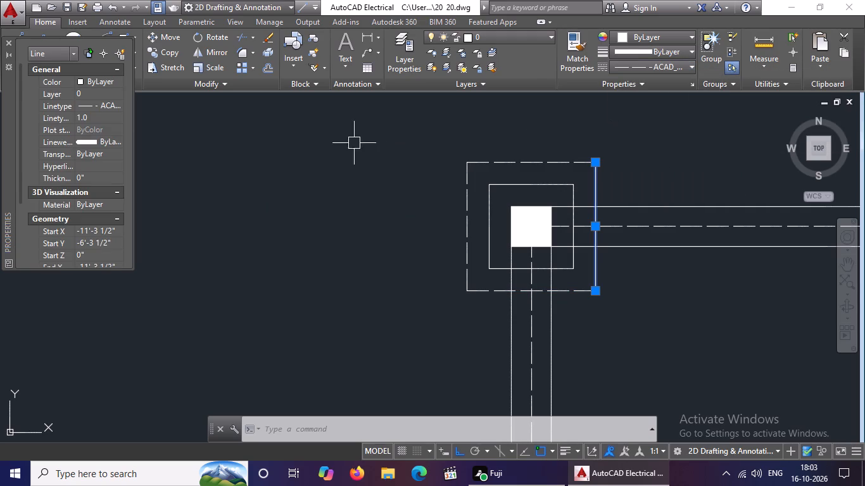
left_click(95, 116)
key("BackSpace")
key("BackSpace")
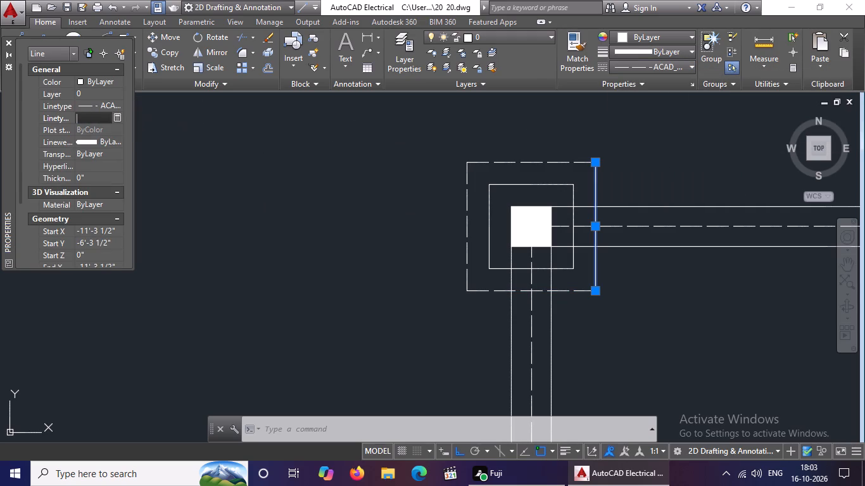
key("BackSpace")
type("0.")
key("2")
key("Return")
Change the southern edge of the northeastern corner column's outer square to ACAD_ISO02W100 with a linetype scale of 0.2.
scroll(673, 204, "down", 4)
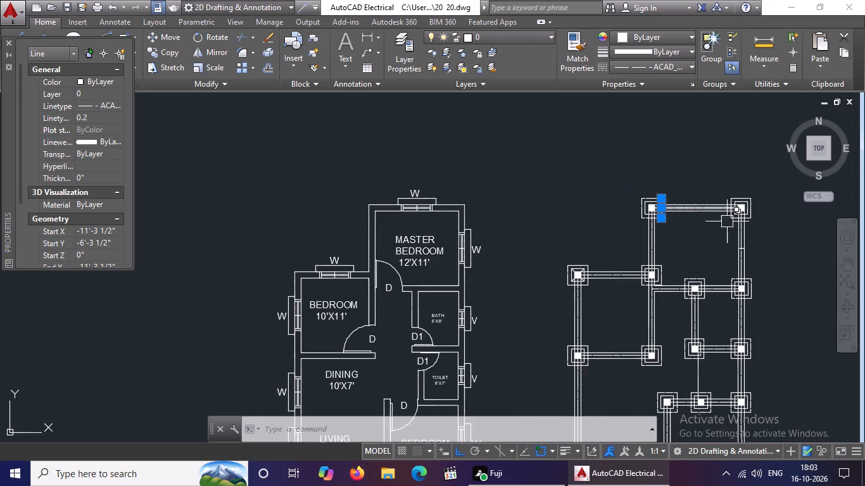
scroll(760, 213, "up", 4)
left_click(677, 244)
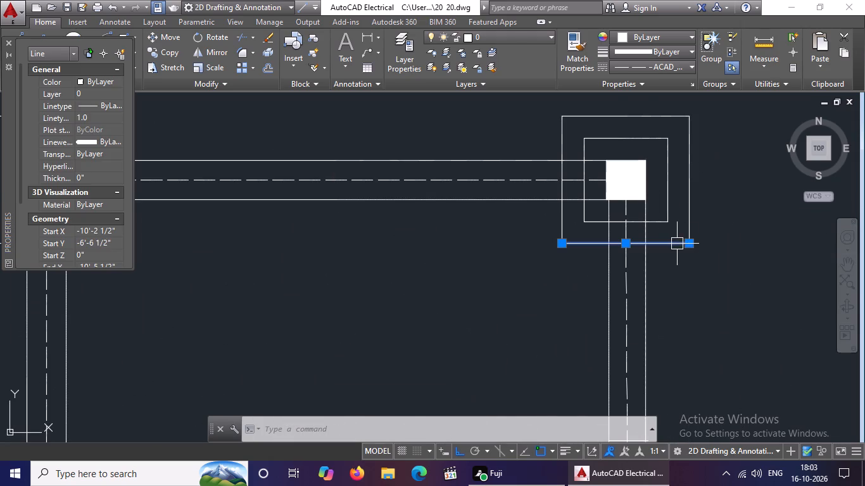
left_click(94, 115)
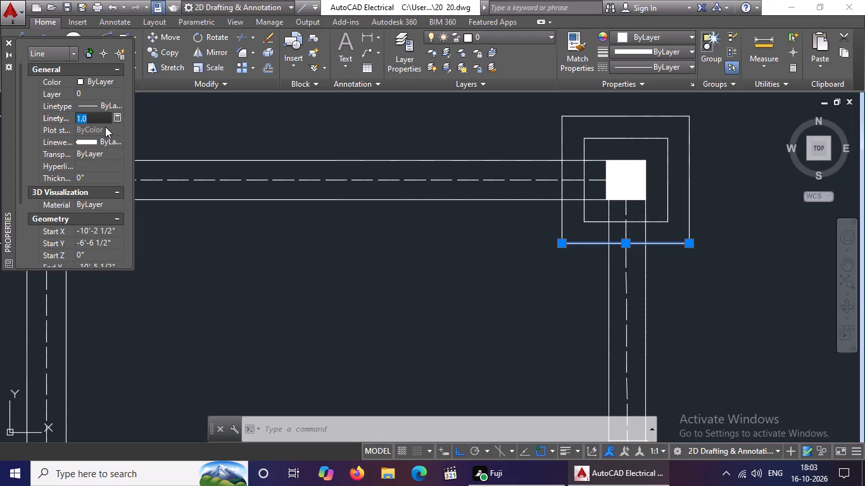
key("BackSpace")
key("BackSpace")
key("BackSpace")
left_click(672, 58)
left_click(672, 65)
left_click(642, 111)
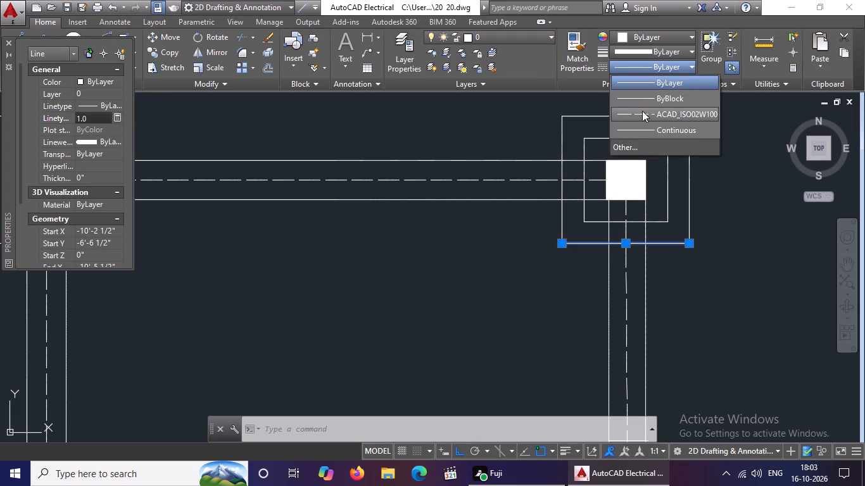
left_click(100, 114)
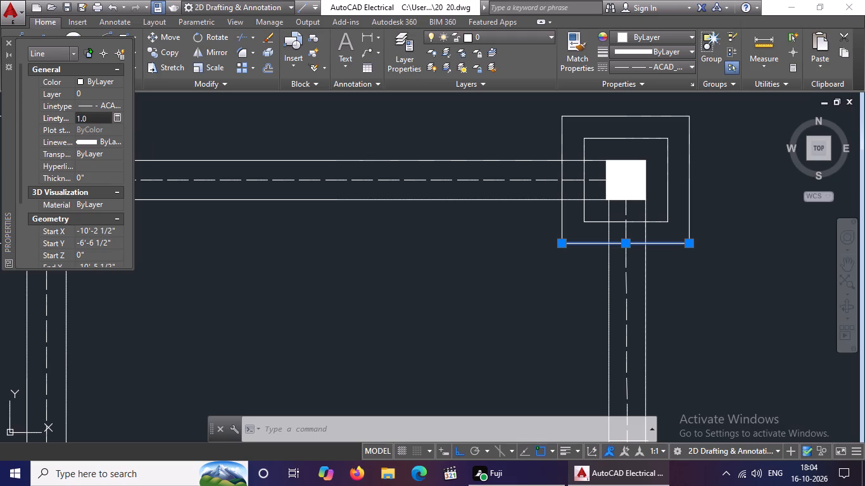
left_click(92, 119)
key("BackSpace")
key("BackSpace")
key("BackSpace")
key("BackSpace")
type("0.2")
key("Return")
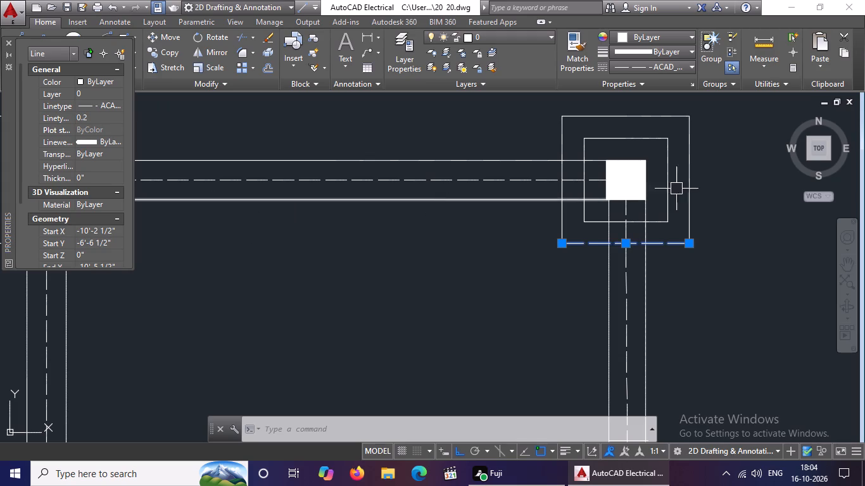
Change the western edge of the northeastern corner column's outer square to ACAD_ISO02W100 with a linetype scale of 0.2.
left_click(563, 224)
left_click(684, 62)
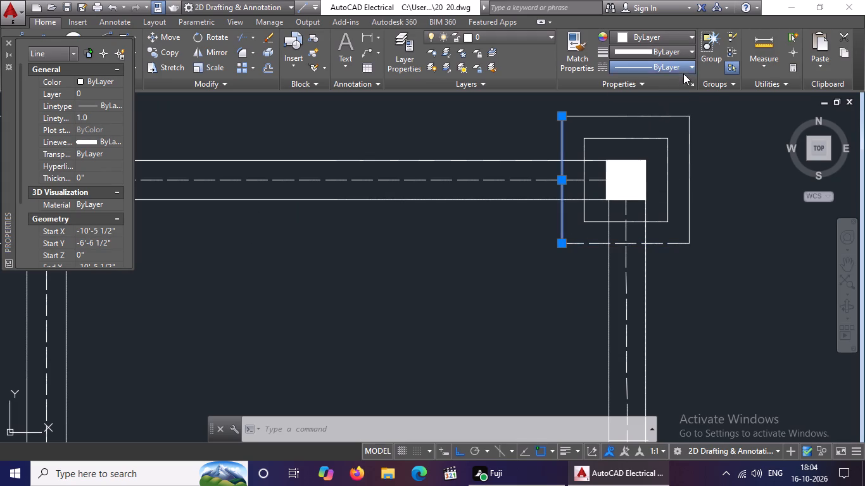
left_click(653, 115)
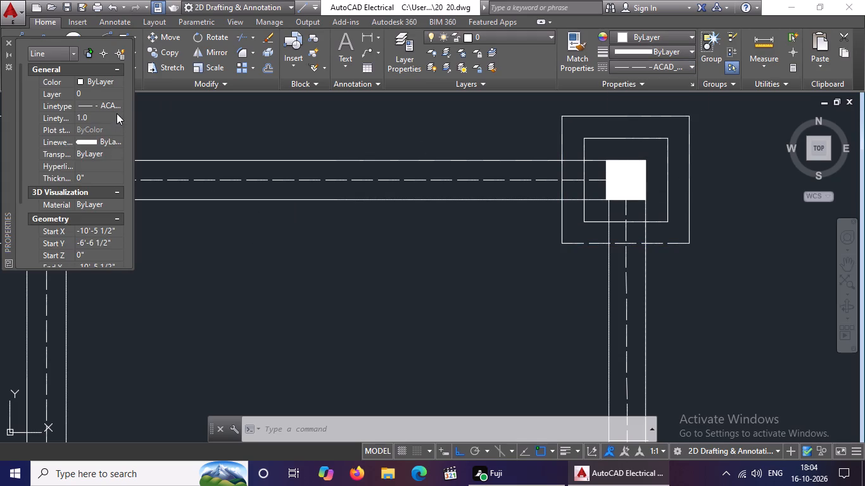
left_click(117, 113)
key("BackSpace")
key("BackSpace")
key("BackSpace")
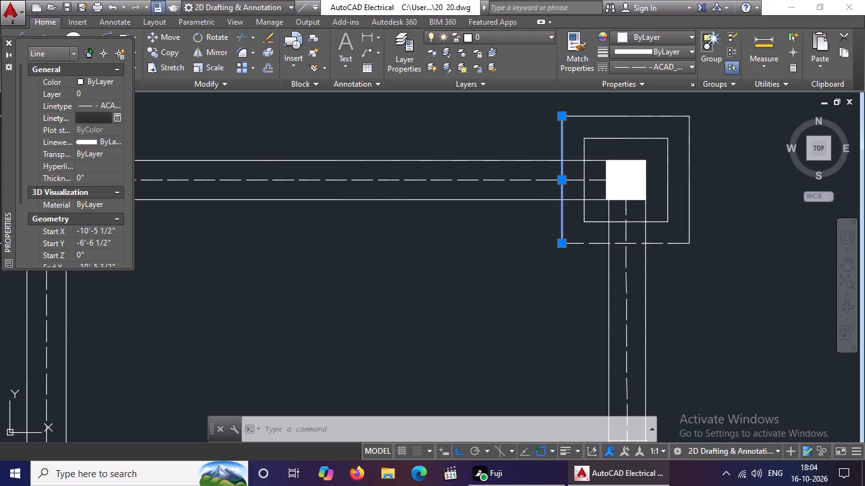
type("0.2")
key("Return")
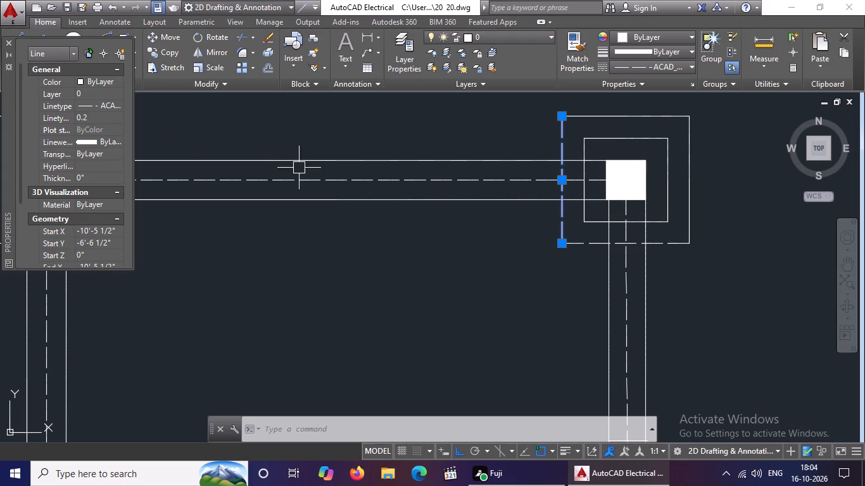
Change the northern edge of the northeastern corner column's outer square to ACAD_ISO02W100 with a linetype scale of 0.2.
left_click(636, 117)
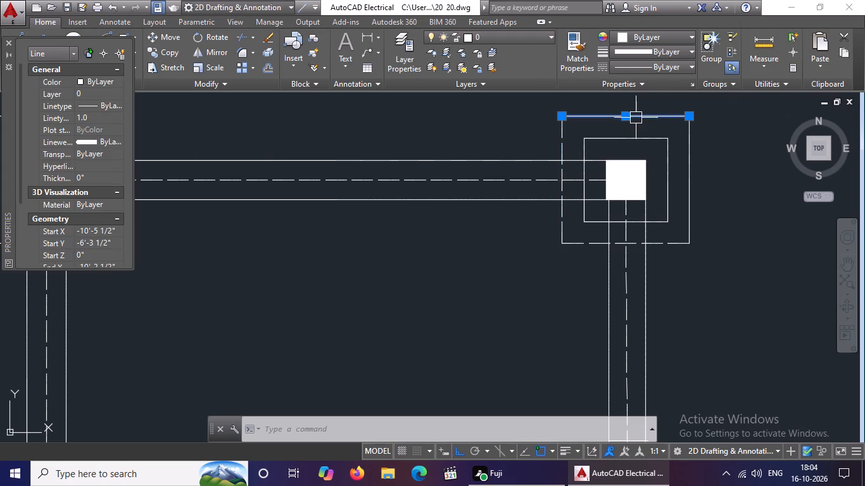
left_click(678, 61)
left_click(667, 114)
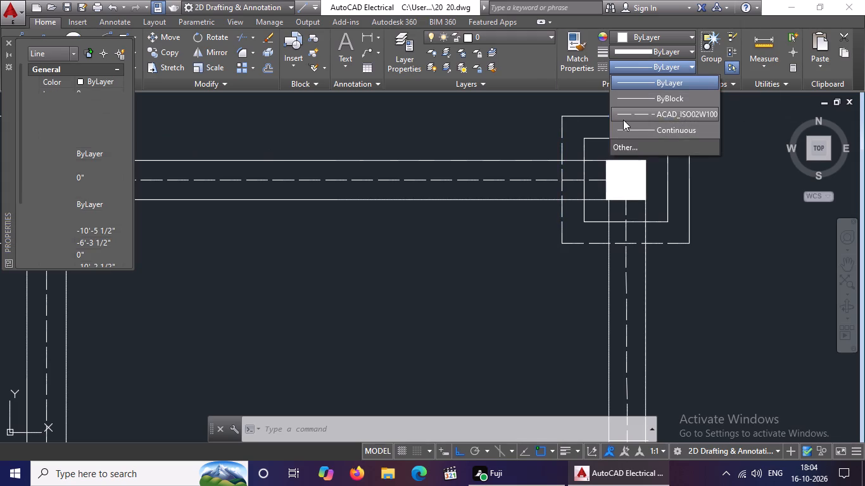
left_click(98, 118)
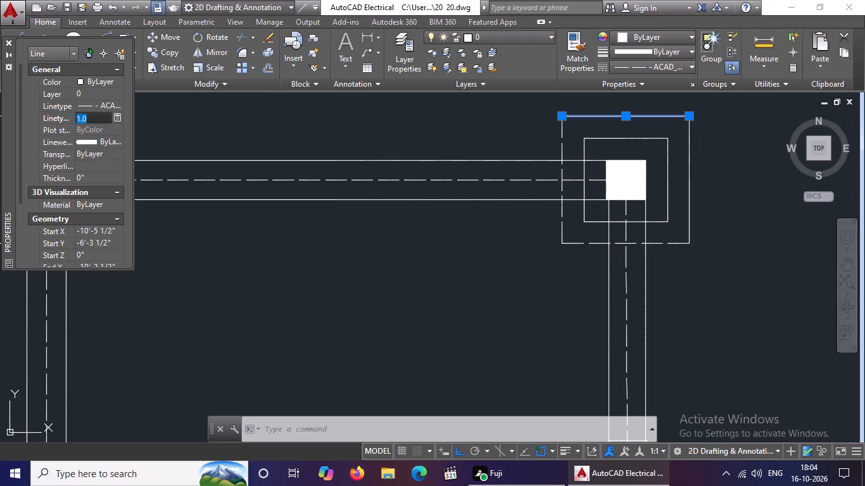
key("BackSpace")
key("BackSpace")
key("BackSpace")
key("BackSpace")
type("0.2")
key("Return")
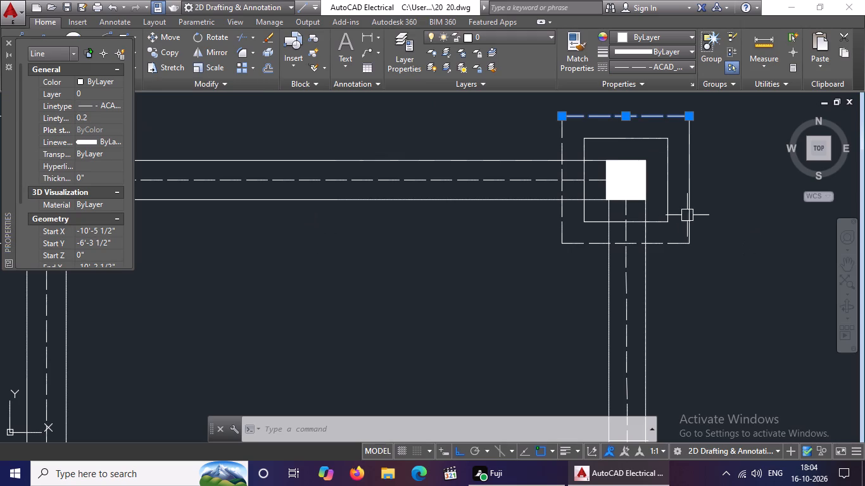
Give the eastern edge of the northeastern corner column's outer square the ACAD_ISO02W100 linetype with a linetype scale of 0.2.
left_click(691, 213)
left_click(650, 65)
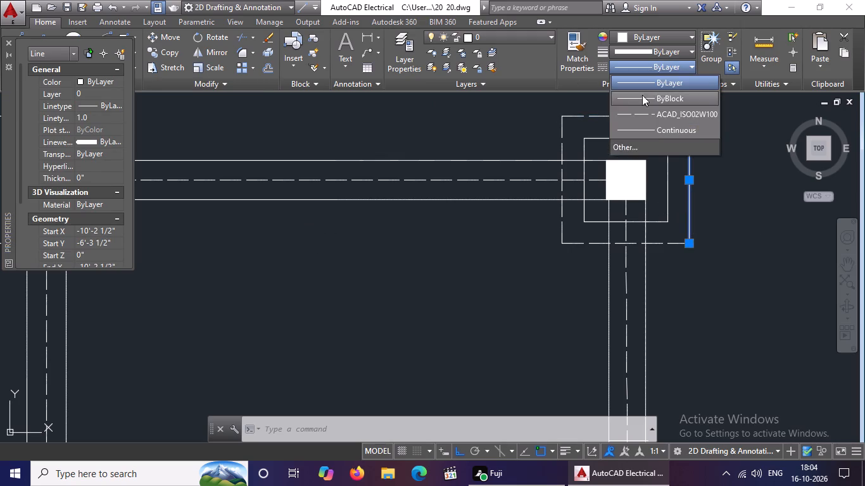
left_click(631, 115)
left_click(83, 118)
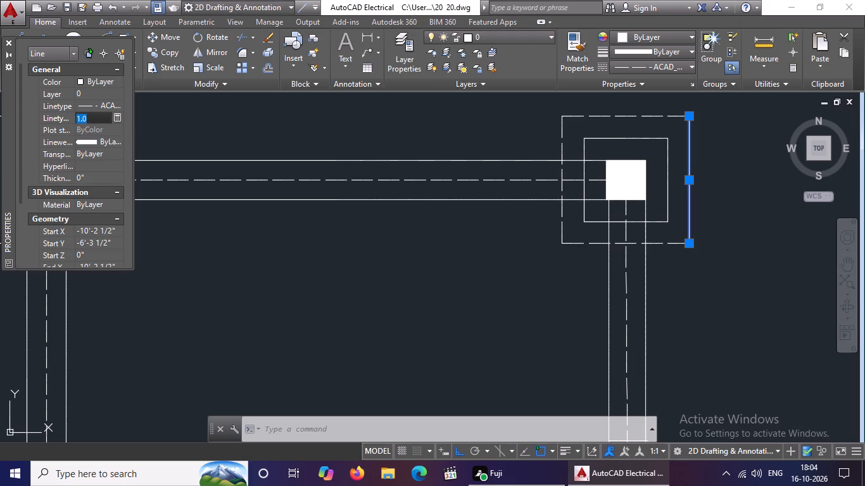
key("BackSpace")
key("BackSpace")
key("BackSpace")
key("BackSpace")
type("0.2")
key("Return")
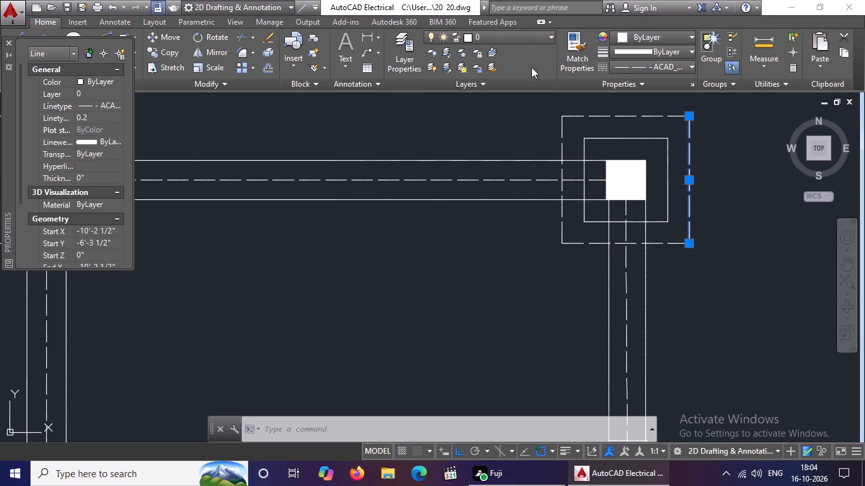
scroll(603, 158, "down", 4)
scroll(565, 168, "up", 3)
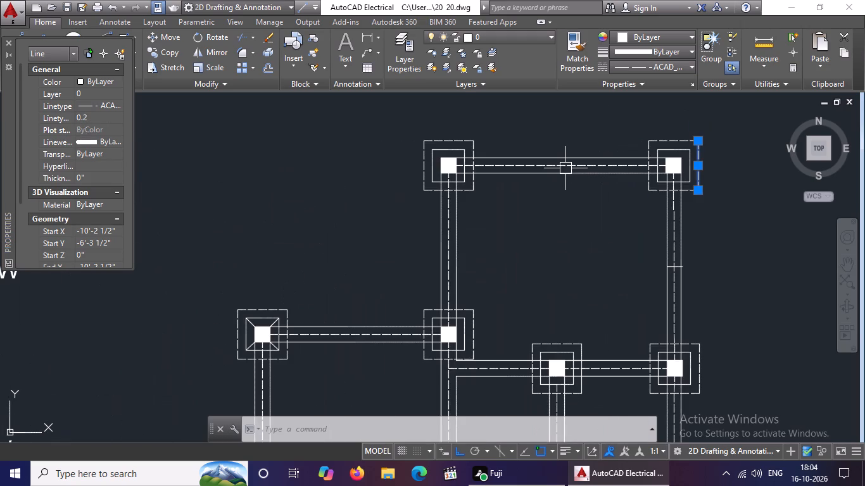
key("Escape")
Close the Properties palette.
scroll(567, 246, "down", 2)
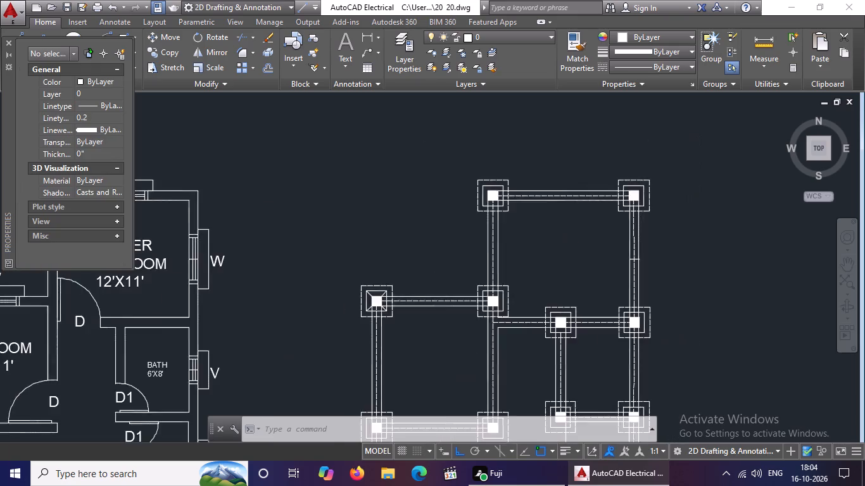
scroll(580, 300, "down", 1)
scroll(576, 351, "up", 3)
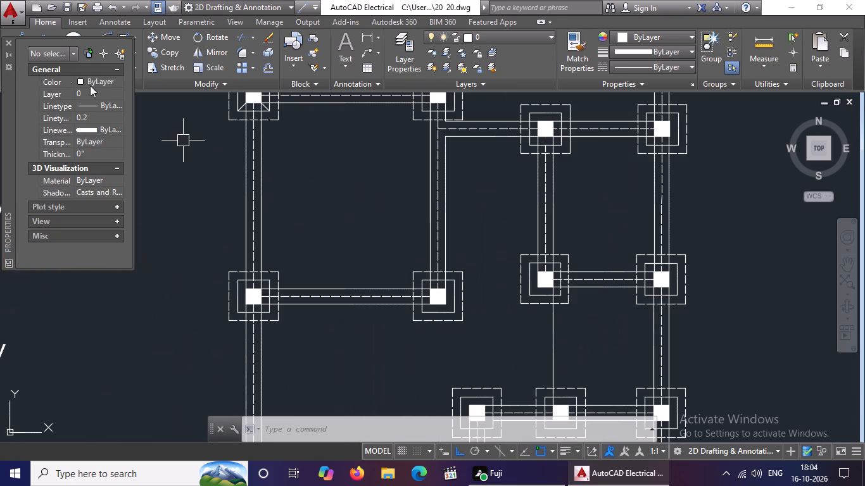
left_click(8, 44)
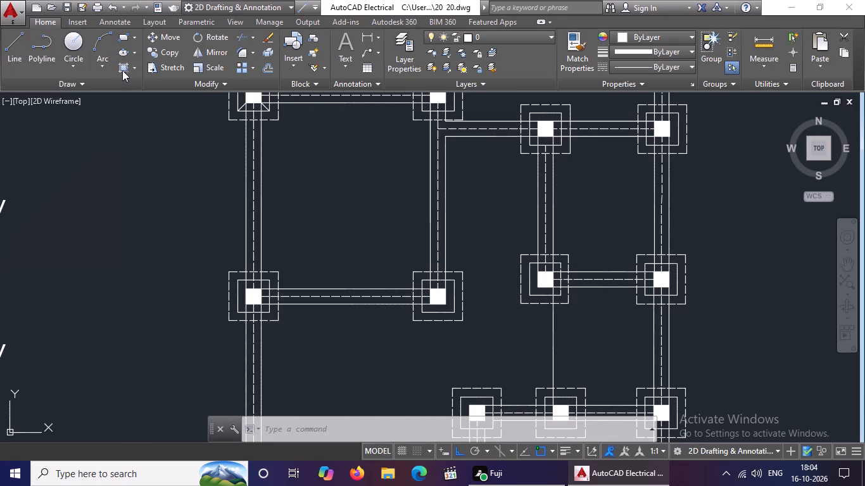
With Ortho off, draw a line joining the northeastern corners of the filled and inner squares on the northernmost beam's western column.
left_click(15, 47)
scroll(222, 103, "down", 3)
scroll(235, 103, "up", 4)
scroll(235, 103, "down", 4)
middle_click_drag(273, 117, 255, 235)
scroll(262, 190, "up", 1)
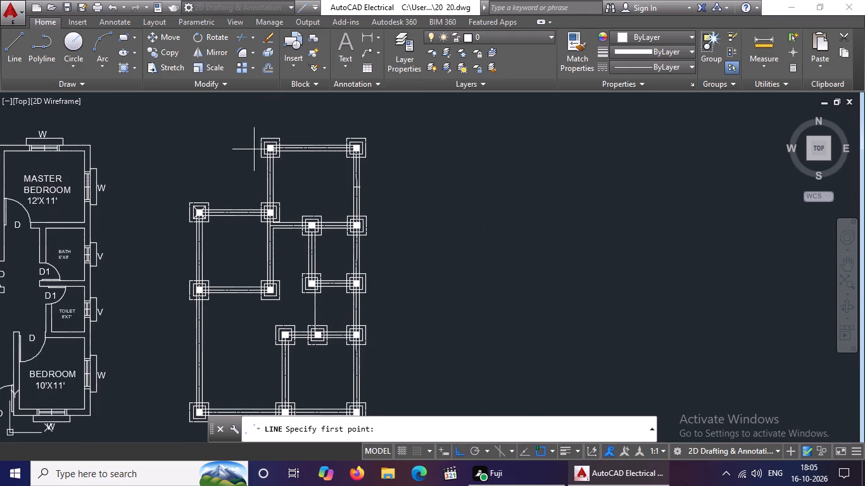
scroll(254, 149, "up", 4)
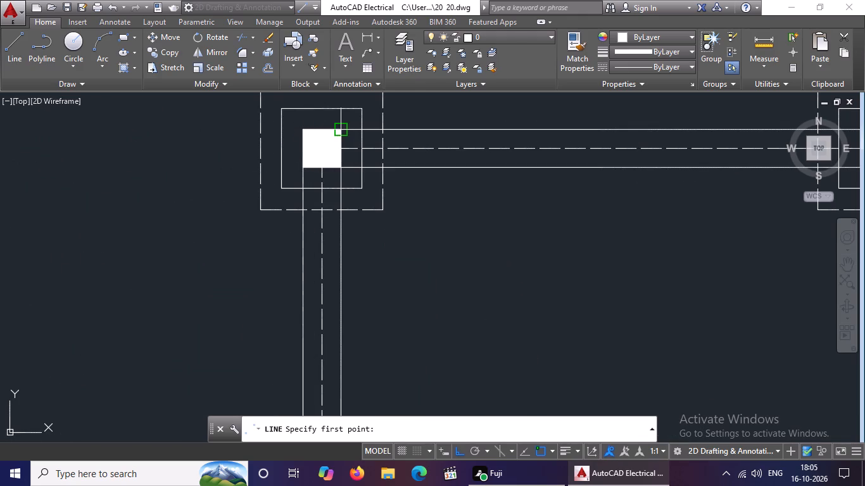
left_click(338, 130)
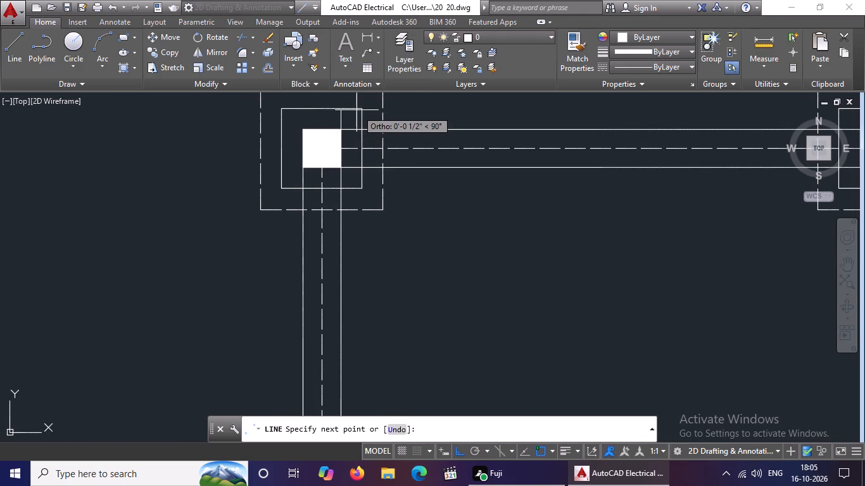
left_click(458, 454)
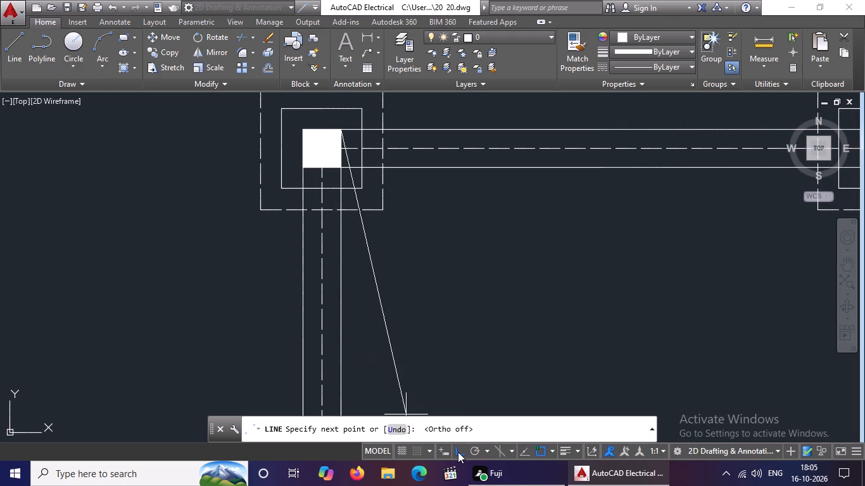
left_click(362, 111)
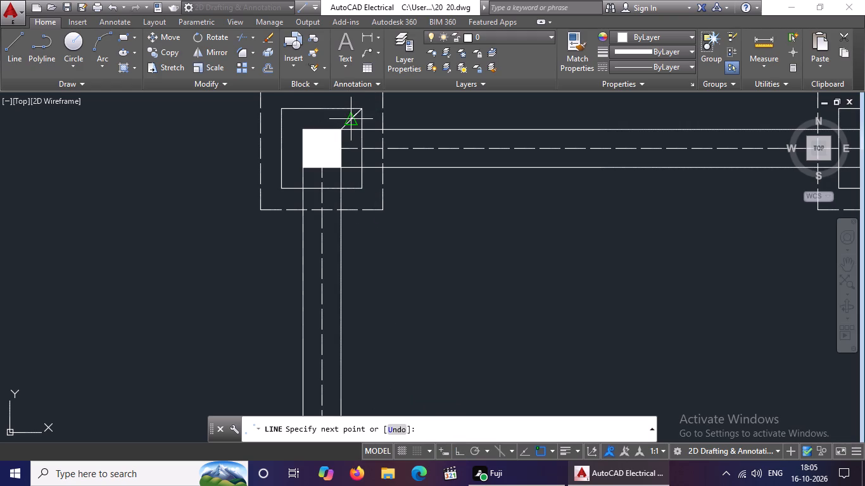
key("Escape")
Draw a line joining the southeastern corners of the same column's filled square and inner square.
key("l")
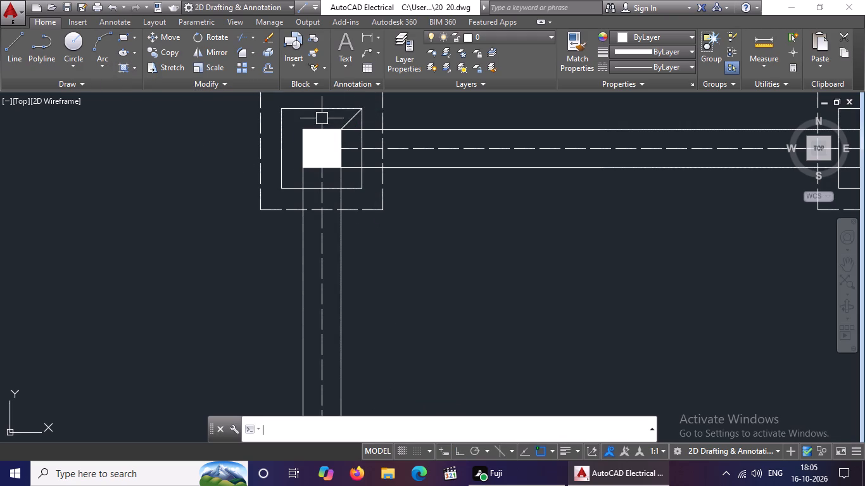
key("Return")
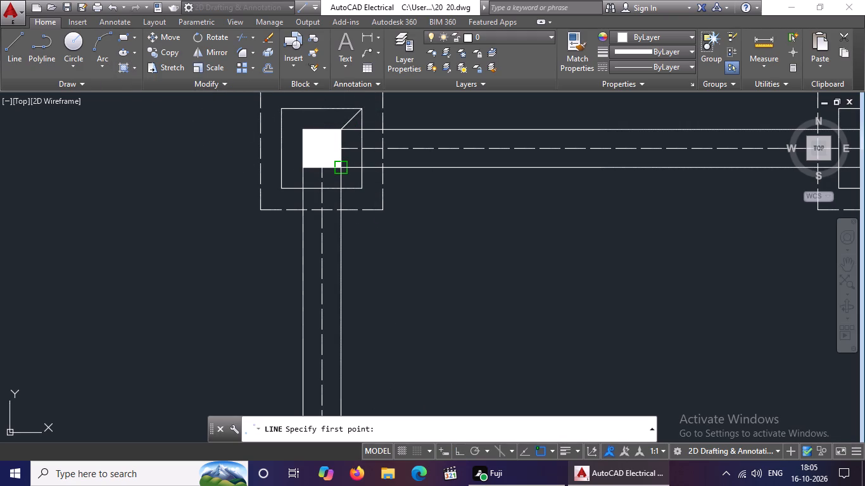
left_click(337, 163)
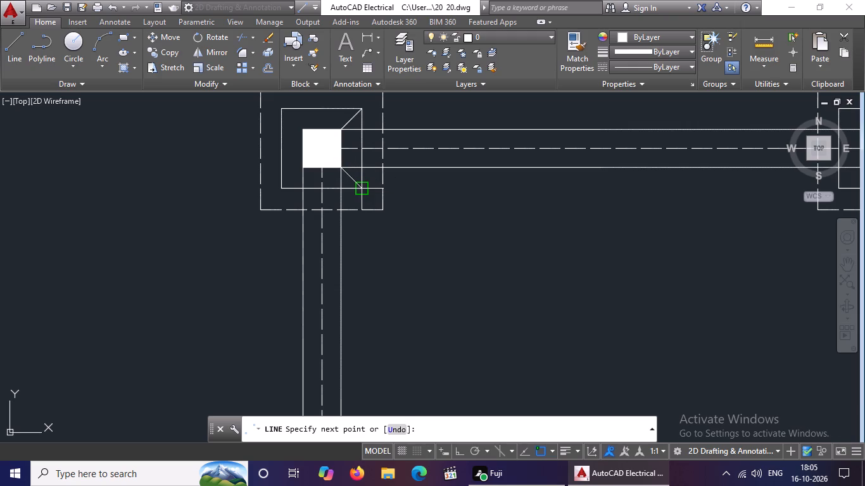
left_click(362, 185)
key("Escape")
Draw a line joining the southwestern corners of that column's filled square and inner square.
key("l")
key("Return")
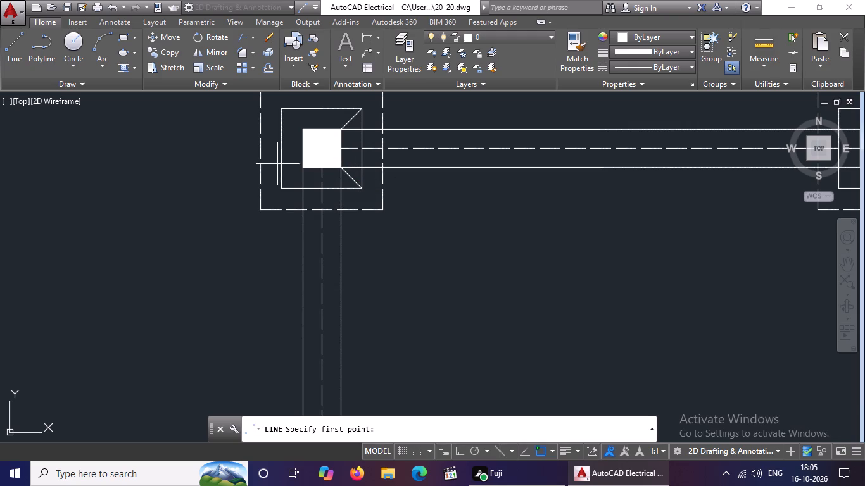
left_click(304, 170)
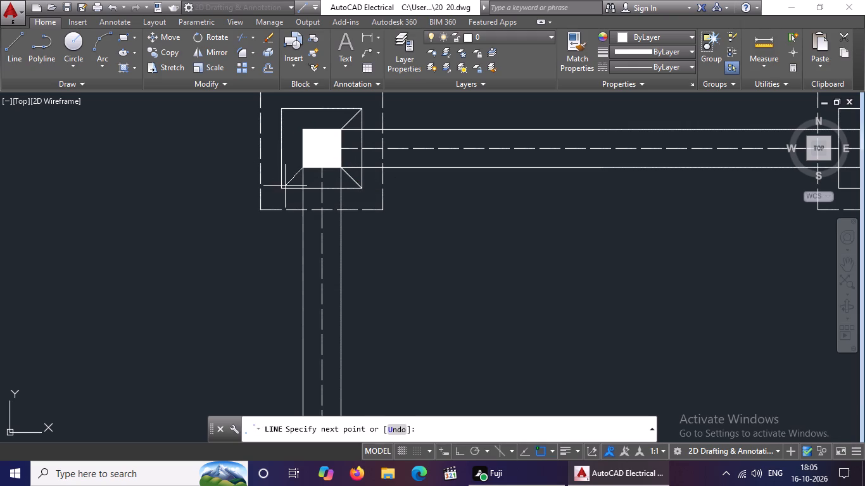
left_click(281, 189)
key("Escape")
Draw a line joining the northwestern corners of that column's filled square and inner square.
key("l")
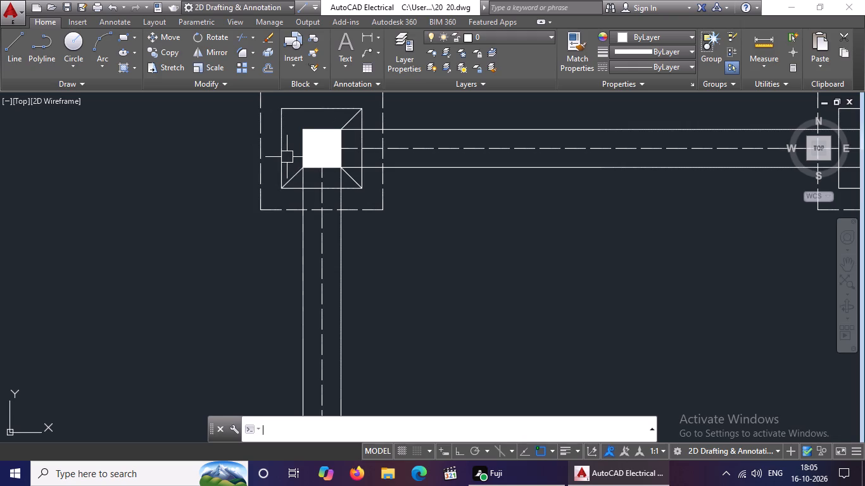
key("Return")
middle_click_drag(296, 171, 298, 214)
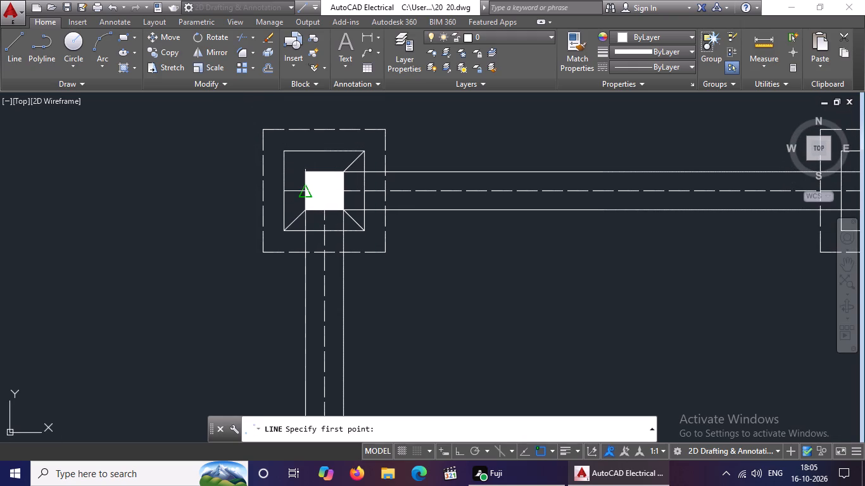
left_click(306, 169)
left_click(286, 151)
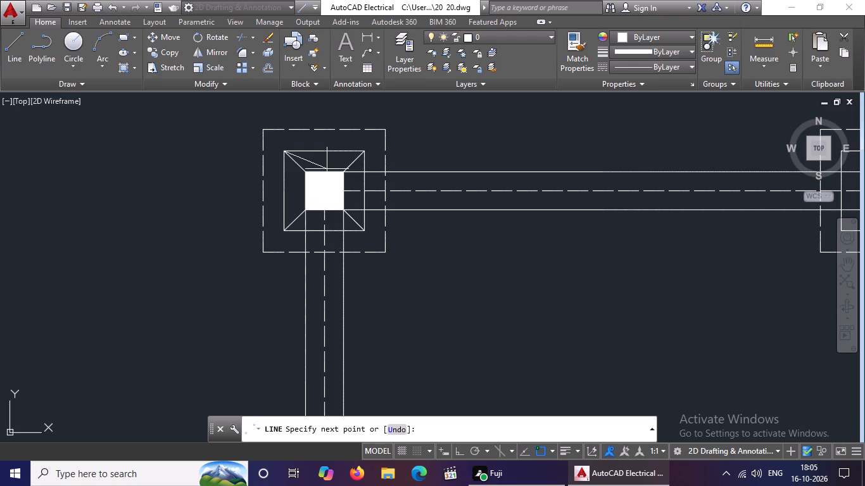
key("Escape")
Draw a line joining the southeastern corners of the filled and inner squares on the northeastern corner column.
scroll(422, 170, "down", 3)
scroll(557, 182, "up", 3)
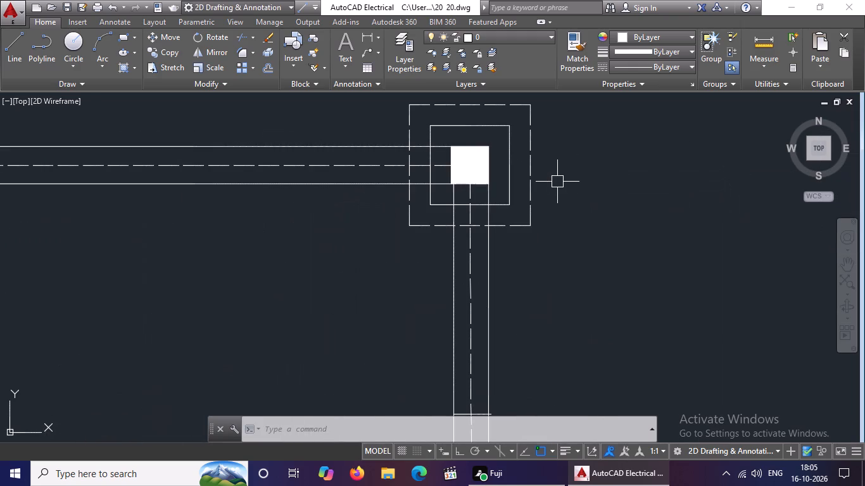
left_click_drag(19, 44, 90, 85)
key("l")
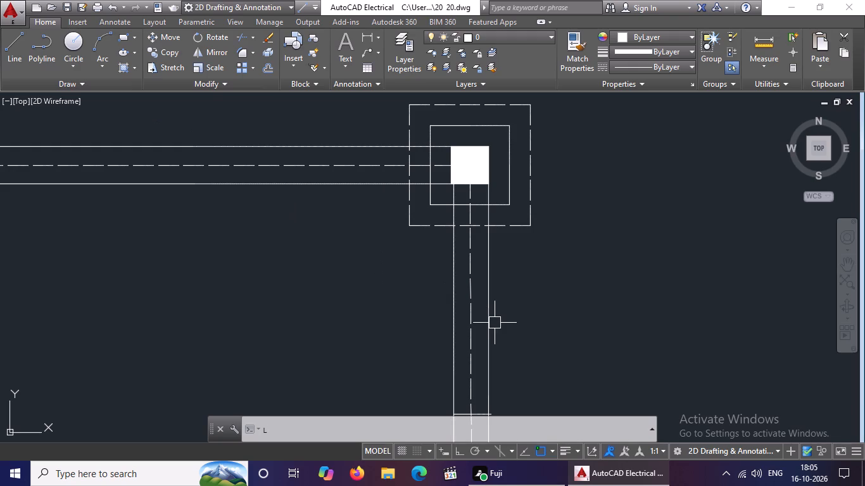
key("Return")
left_click(483, 185)
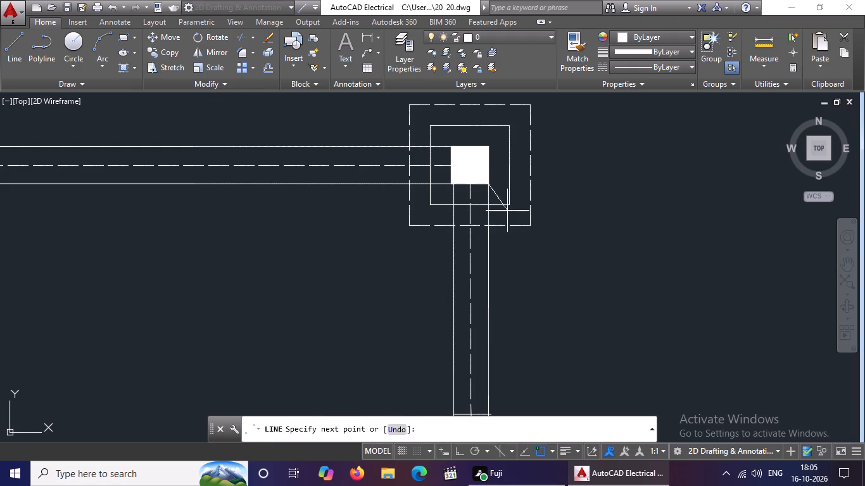
left_click(504, 201)
key("Escape")
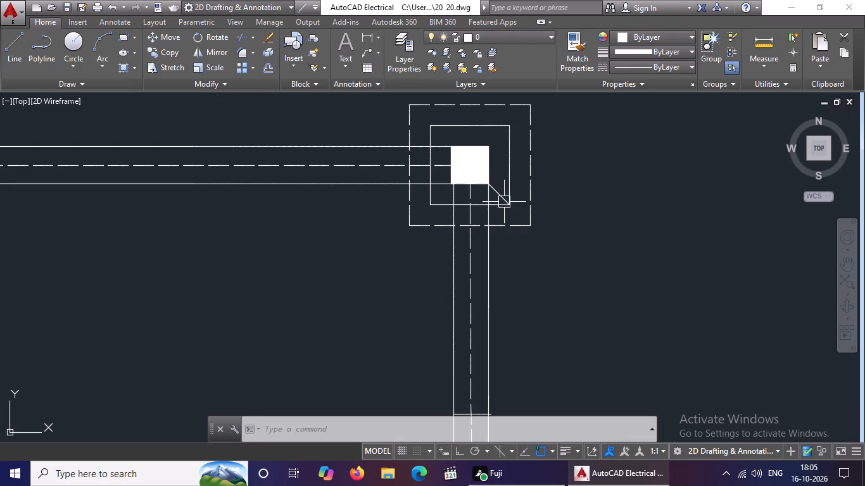
Draw a line joining the southwestern corners of the northeastern corner column's filled square and inner square.
key("l")
key("Return")
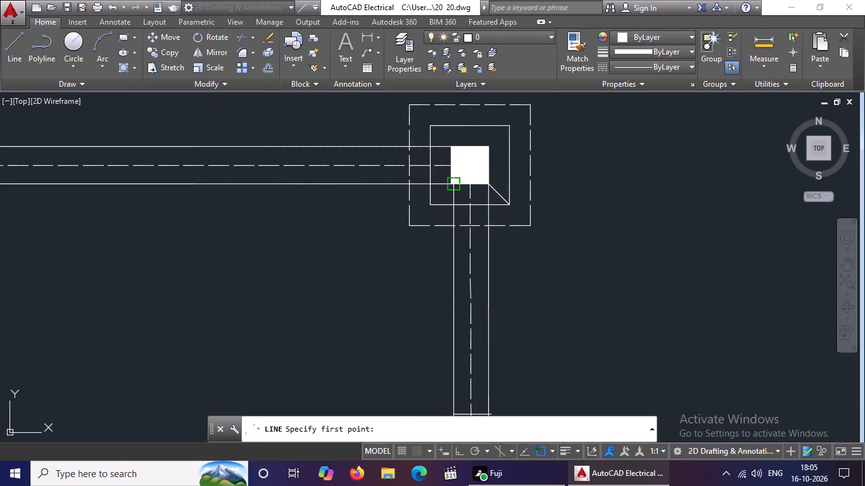
left_click(453, 185)
left_click(424, 207)
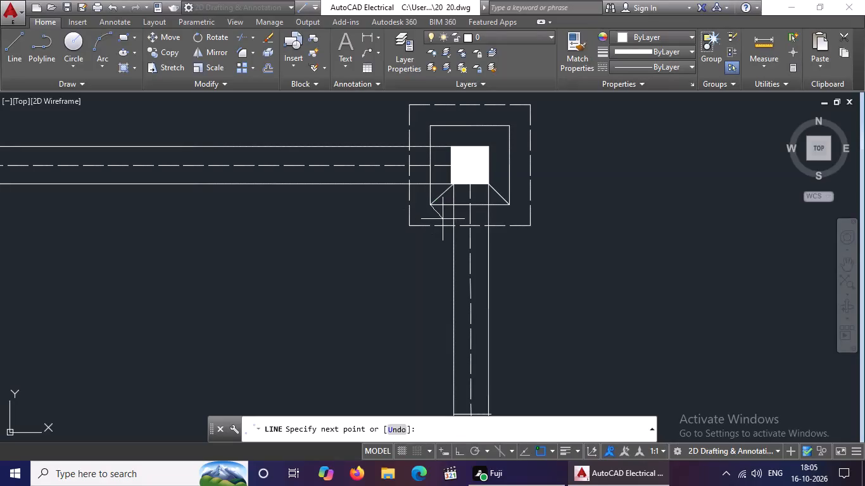
key("Escape")
Draw a line joining the northeastern corners of the northeastern corner column's filled square and inner square.
key("l")
key("Return")
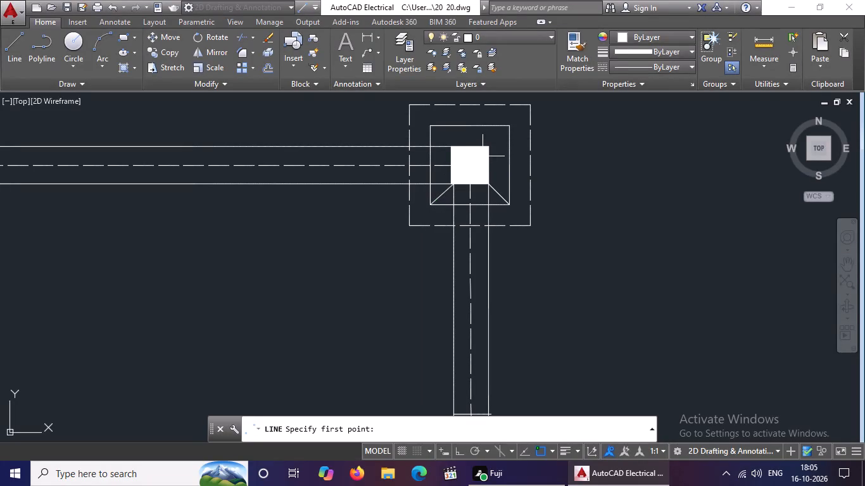
left_click_drag(488, 147, 495, 139)
left_click(510, 125)
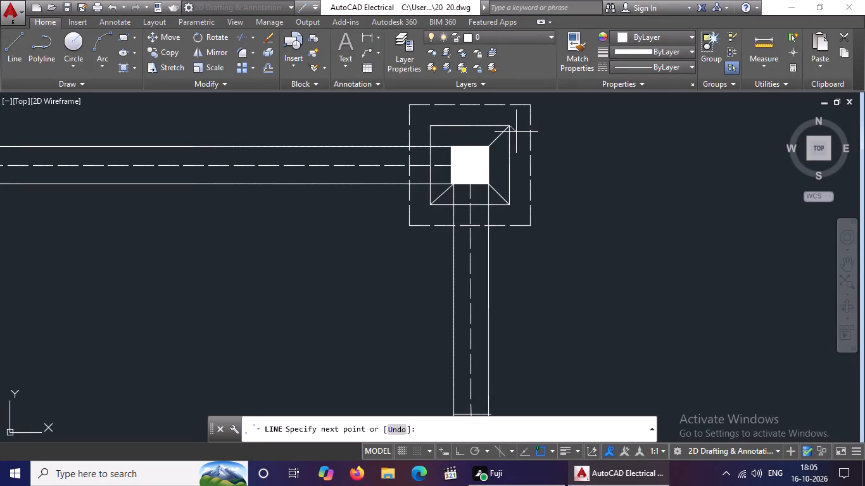
key("Escape")
Draw a line joining the northwestern corners of the northeastern corner column's filled square and inner square.
key("l")
key("Return")
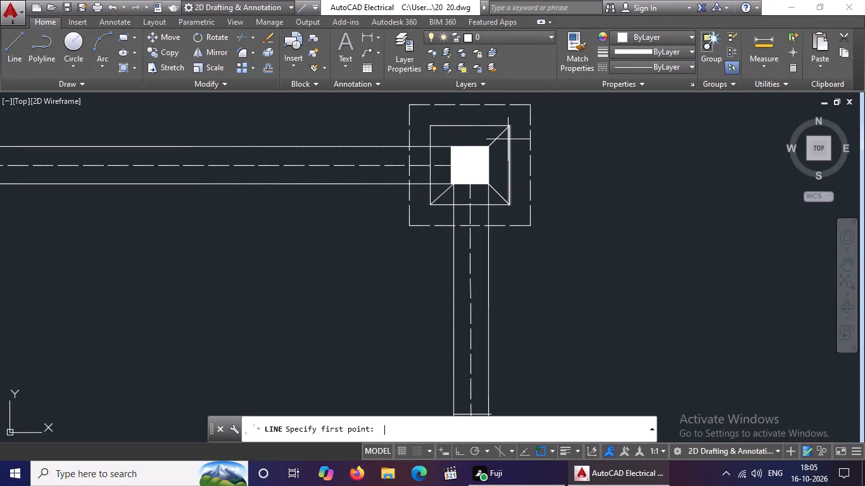
left_click(452, 147)
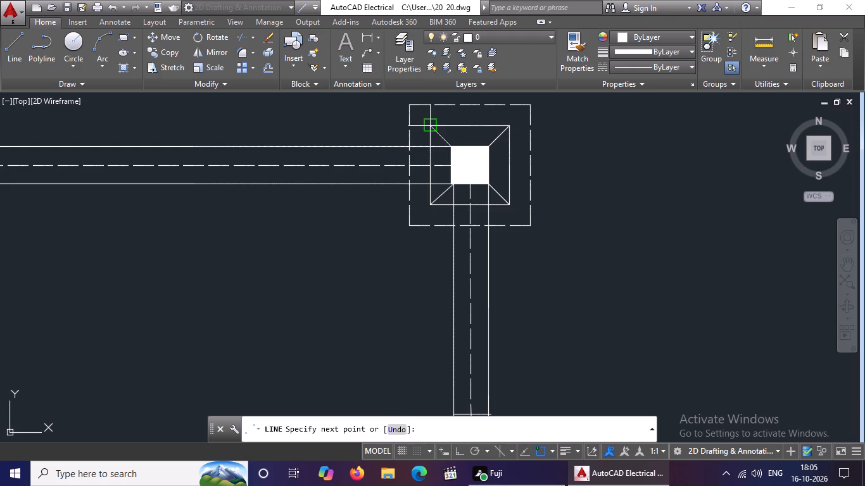
left_click(430, 129)
key("Escape")
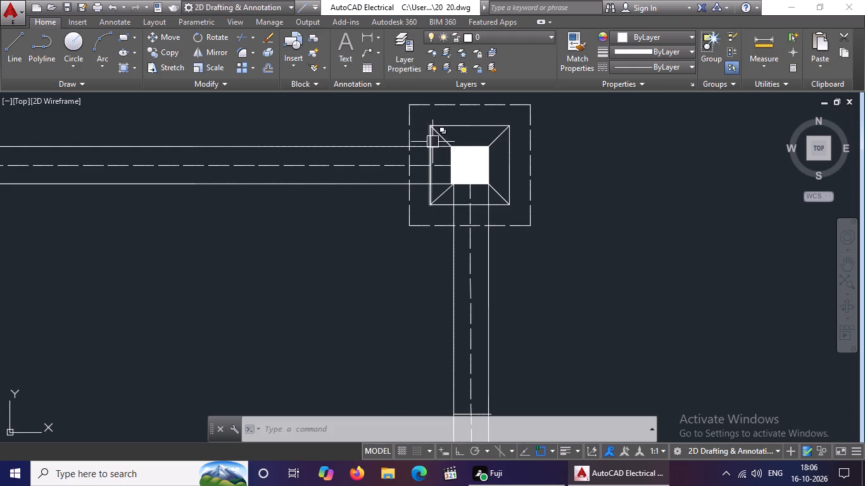
Delete the short stray line crossing the eastern beam between the northeastern corner column and the column south of it.
scroll(453, 143, "down", 4)
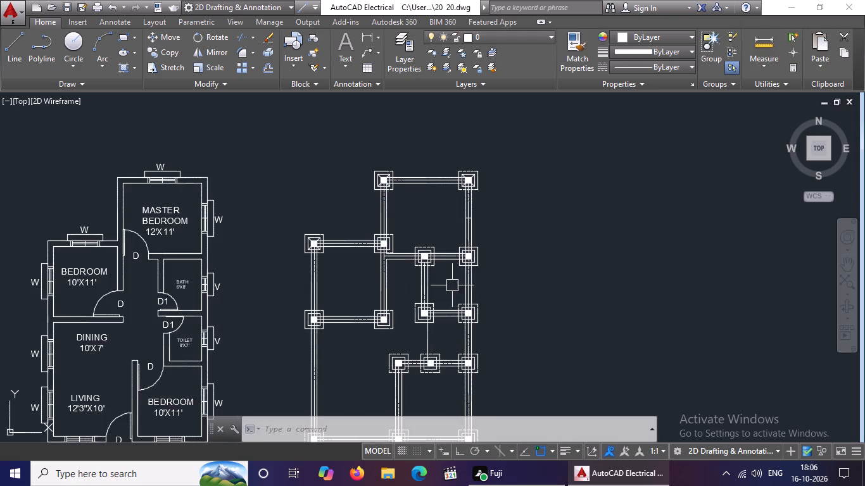
scroll(458, 280, "up", 2)
scroll(384, 223, "down", 1)
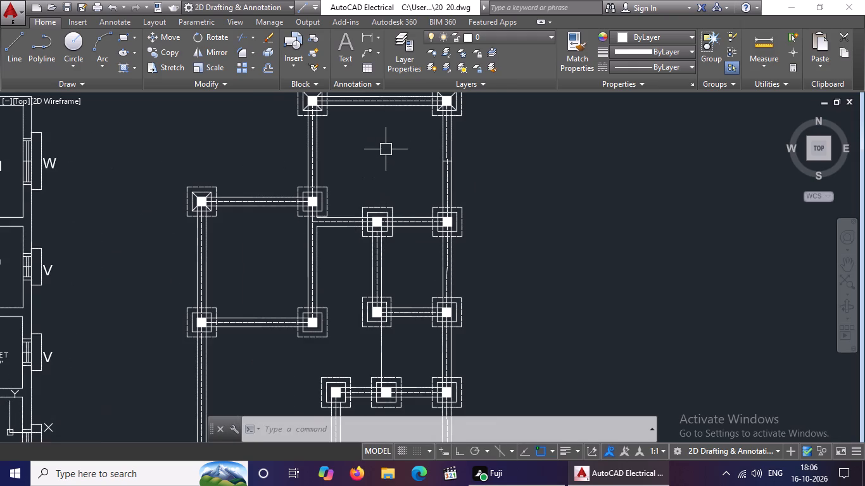
middle_click_drag(388, 151, 395, 213)
scroll(474, 233, "up", 2)
left_click(382, 183)
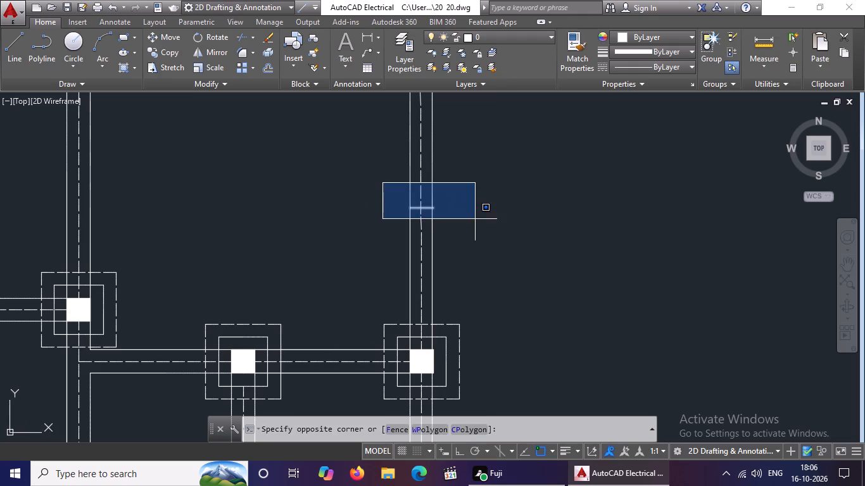
left_click(475, 219)
key("Delete")
Draw a line joining the southeastern corners of the filled and inner squares on the column directly south of the northeastern corner column.
scroll(477, 225, "down", 3)
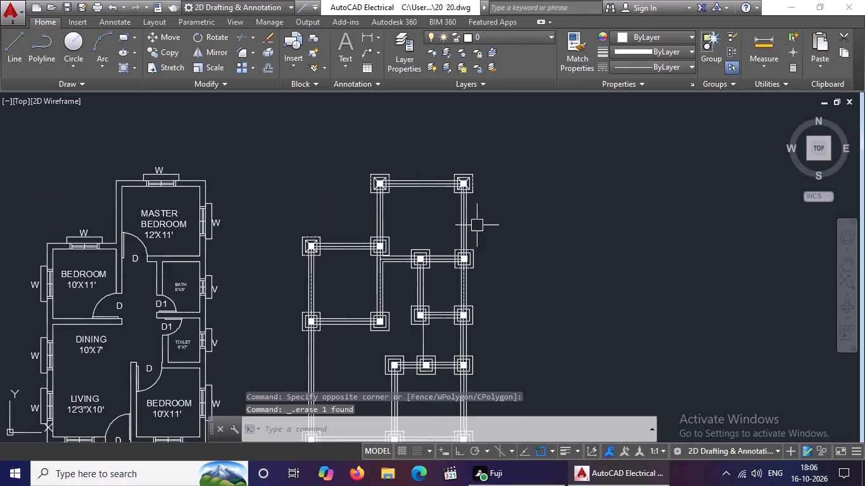
scroll(448, 229, "up", 4)
scroll(434, 245, "down", 3)
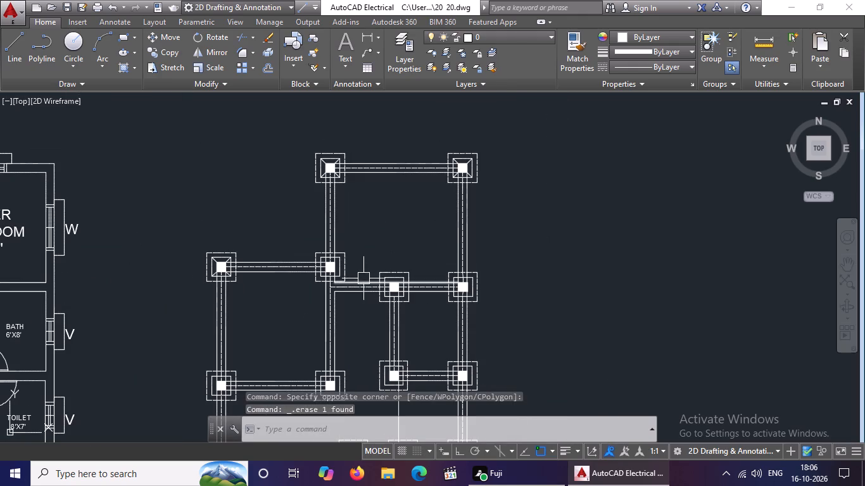
scroll(448, 317, "up", 3)
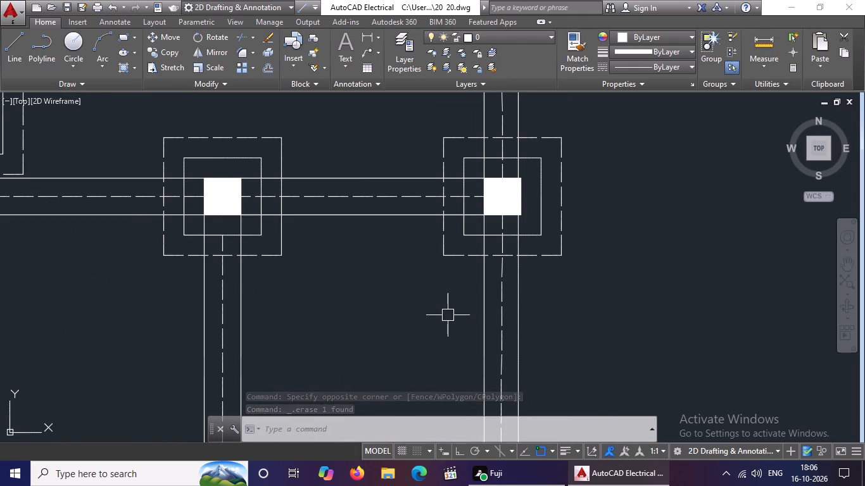
key("l")
key("Return")
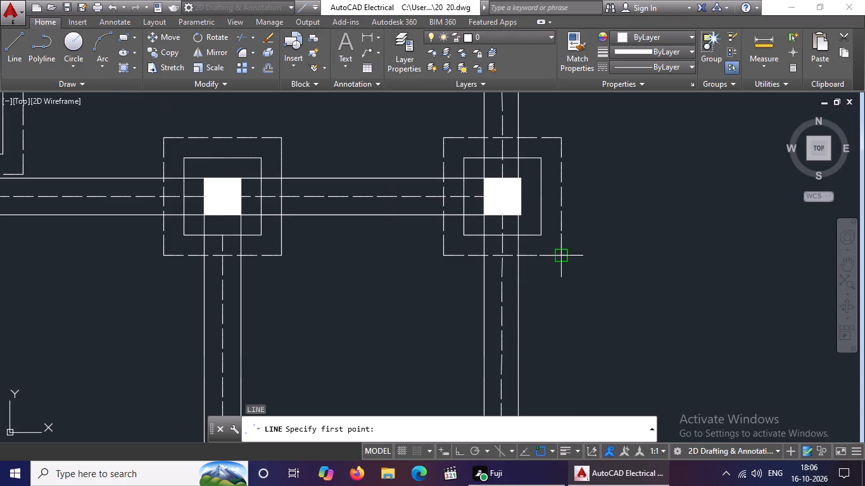
left_click(526, 216)
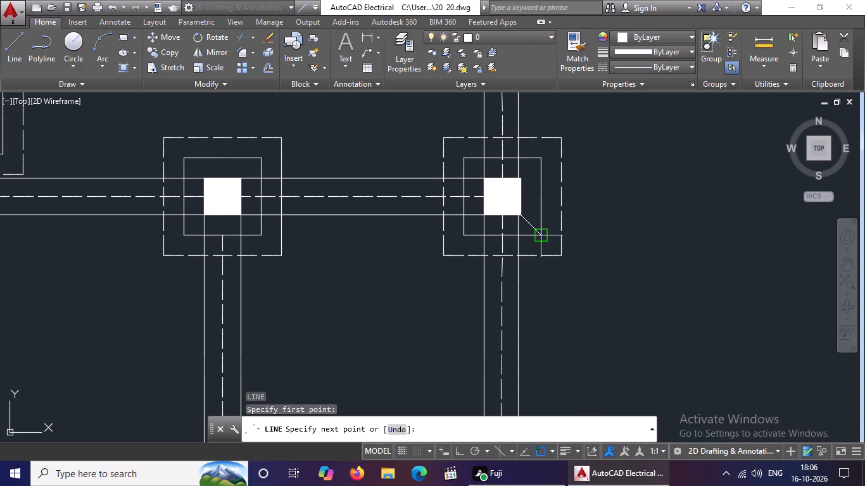
left_click(540, 238)
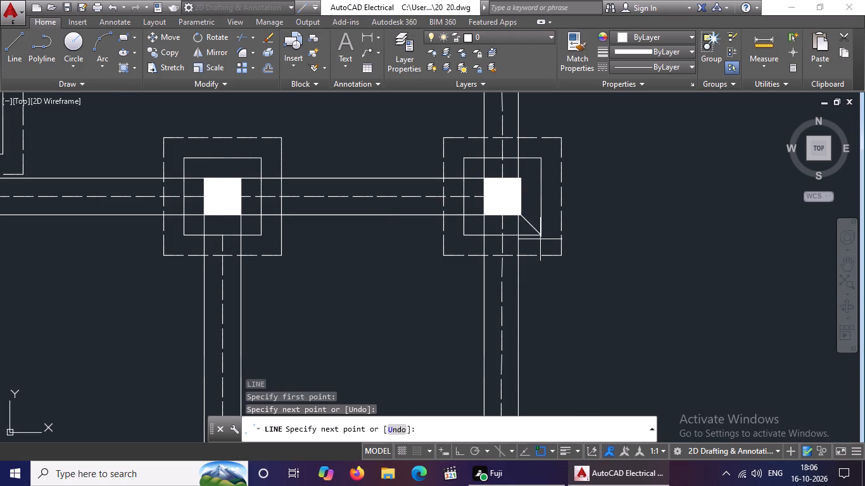
key("Escape")
Draw a line joining the northeastern corners of that column's filled square and inner square.
key("l")
key("Return")
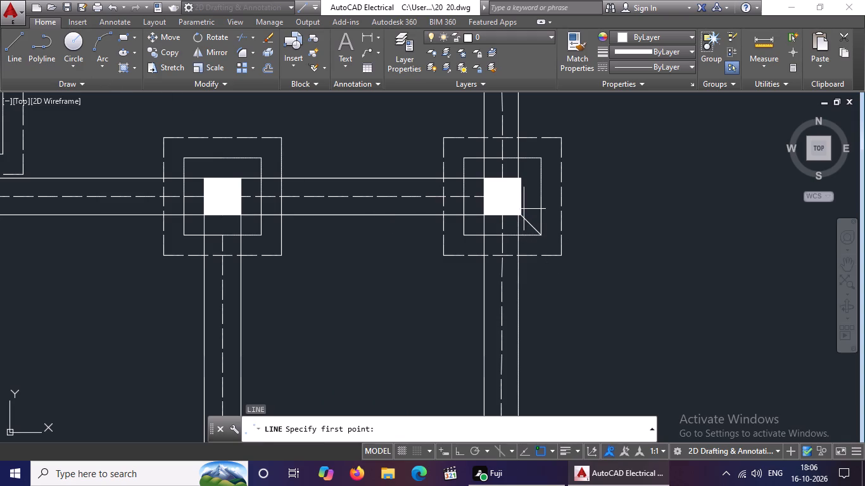
left_click(521, 174)
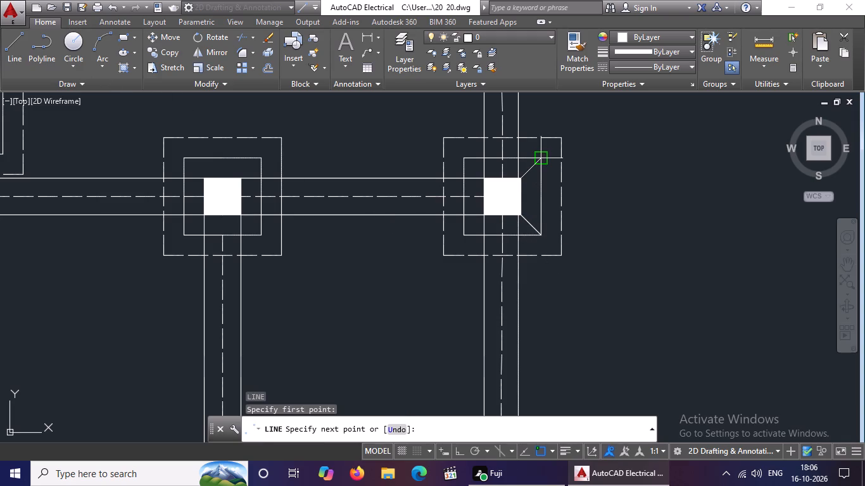
left_click(543, 157)
key("Escape")
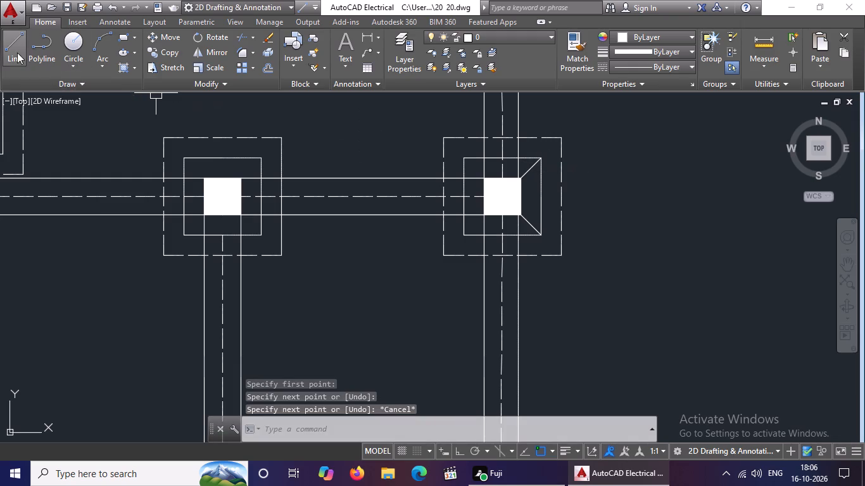
Draw a line joining the southwestern corners of that column's filled square and inner square.
left_click_drag(16, 52, 89, 87)
left_click_drag(2, 51, 34, 63)
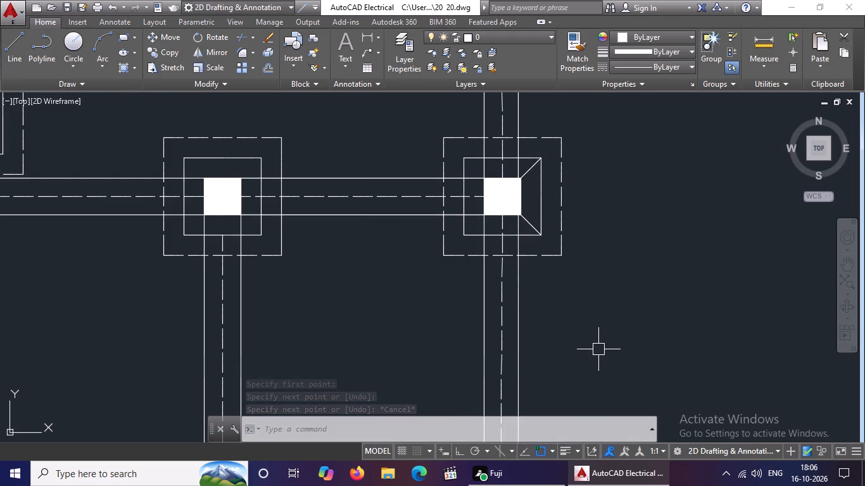
key("Escape")
key("l")
key("Return")
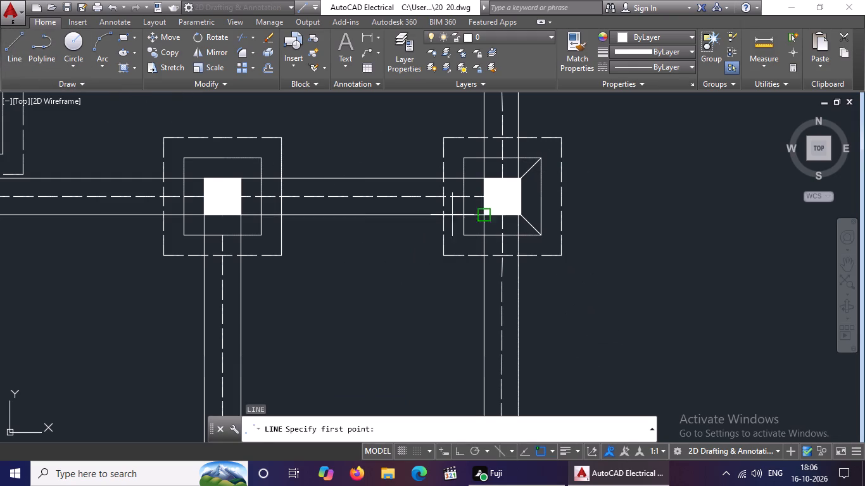
left_click(489, 216)
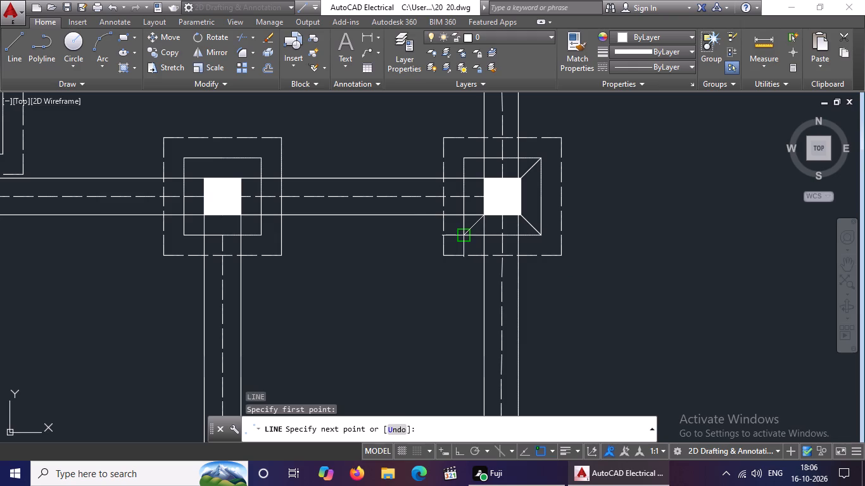
left_click(467, 234)
key("Escape")
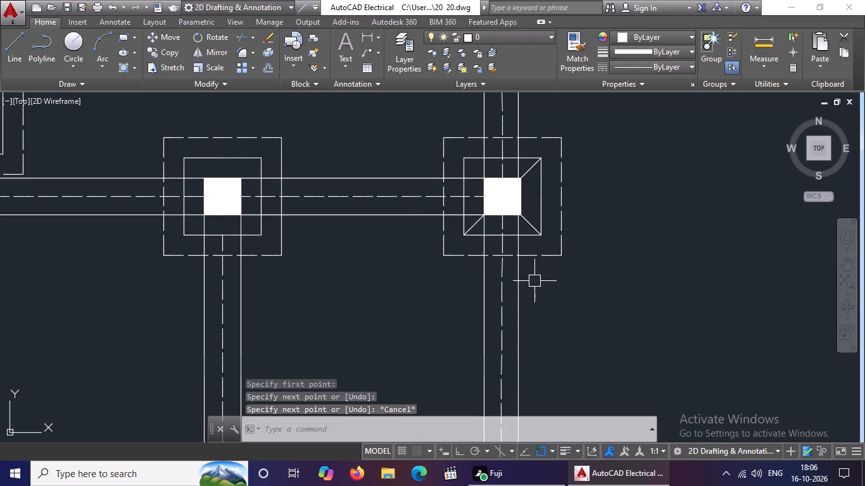
Draw a line joining the northwestern corners of that column's filled square and inner square.
key("l")
key("Return")
left_click(484, 182)
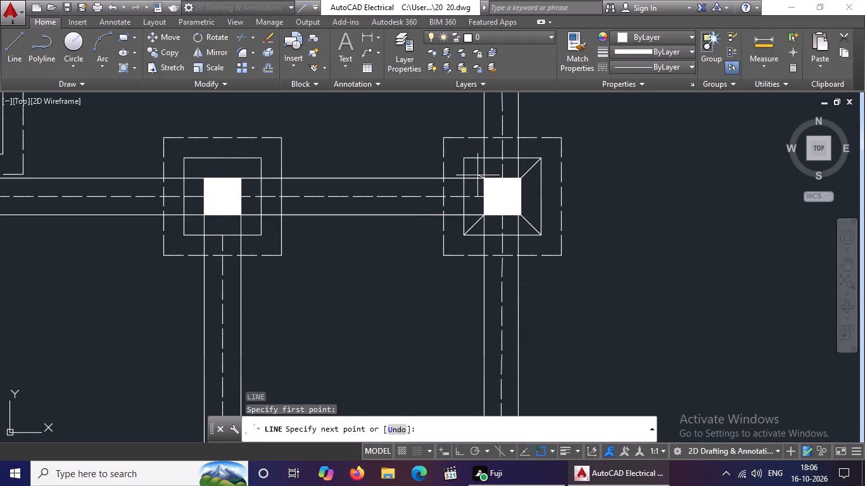
left_click(465, 158)
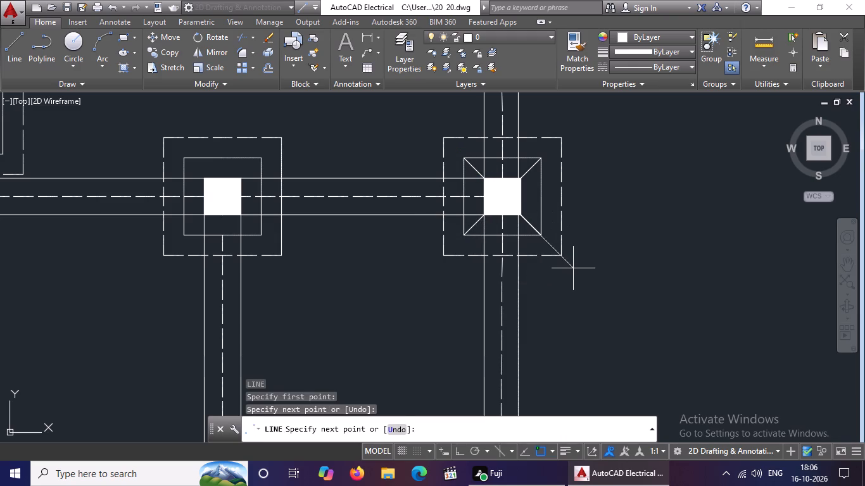
key("Escape")
Draw a line joining the southeastern corners of the filled and inner squares on the neighbouring column to the west along the same beam.
scroll(527, 222, "down", 1)
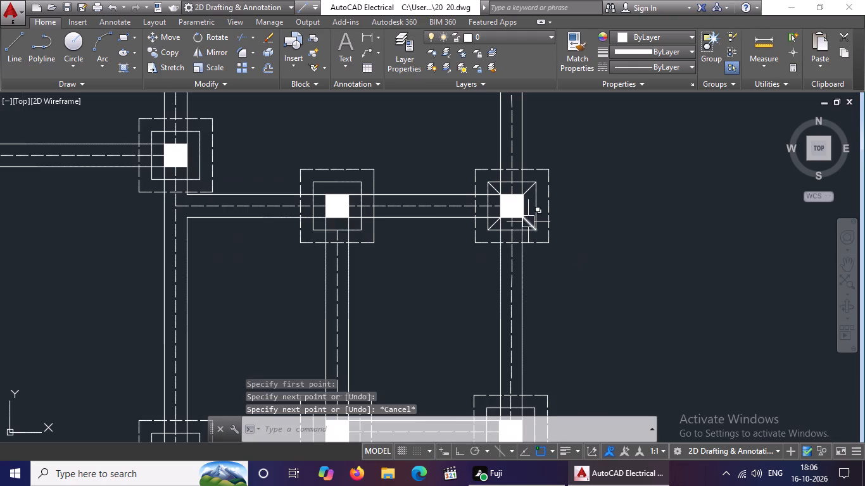
key("l")
key("Return")
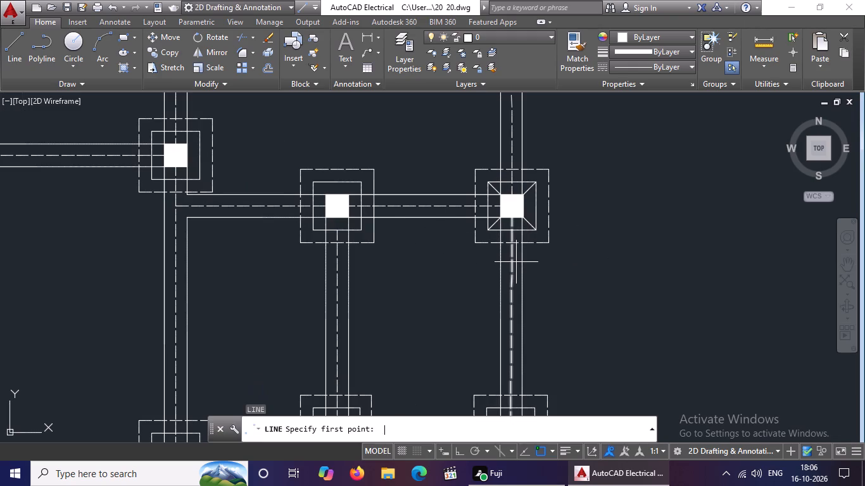
scroll(379, 214, "up", 1)
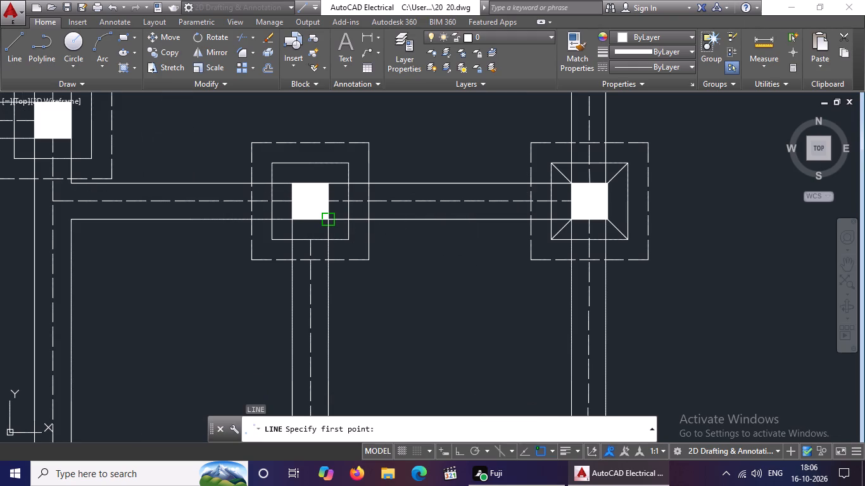
left_click(328, 218)
left_click(343, 239)
key("Escape")
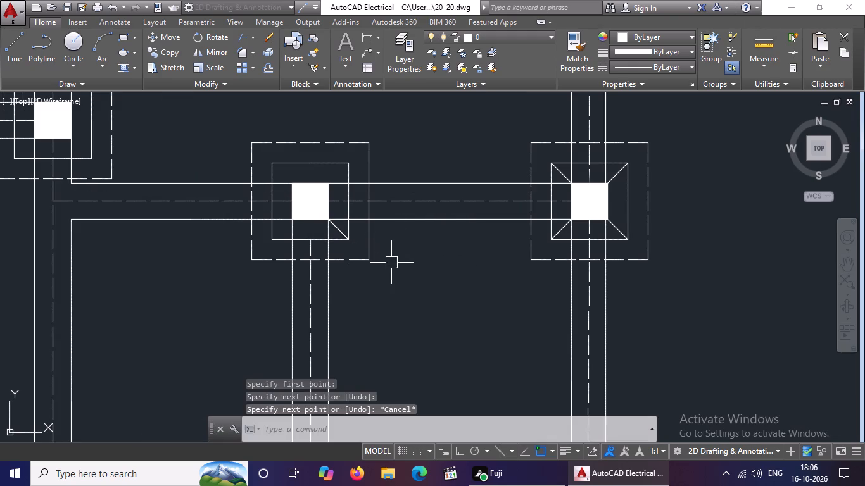
Draw a line joining the northeastern corners of that western neighbour column's filled square and inner square.
key("l")
key("Return")
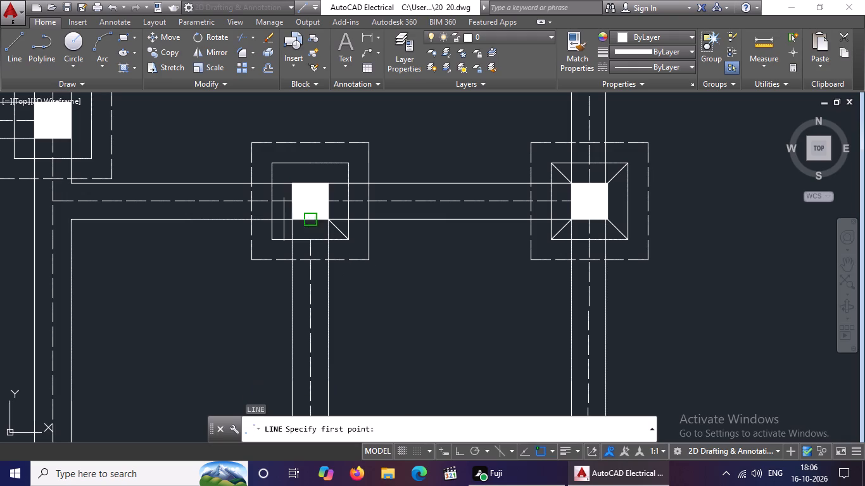
left_click(327, 184)
left_click(348, 163)
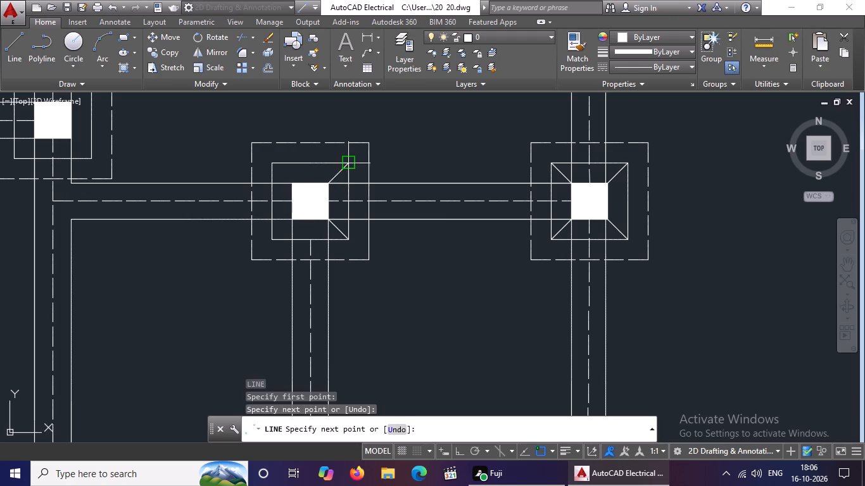
key("Escape")
Draw a line joining the southwestern corners of that same column's filled square and inner square.
key("l")
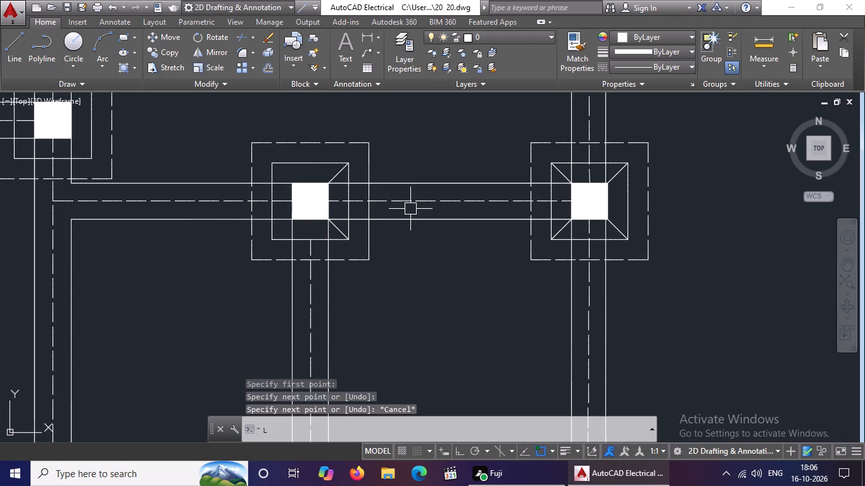
key("Return")
left_click(293, 220)
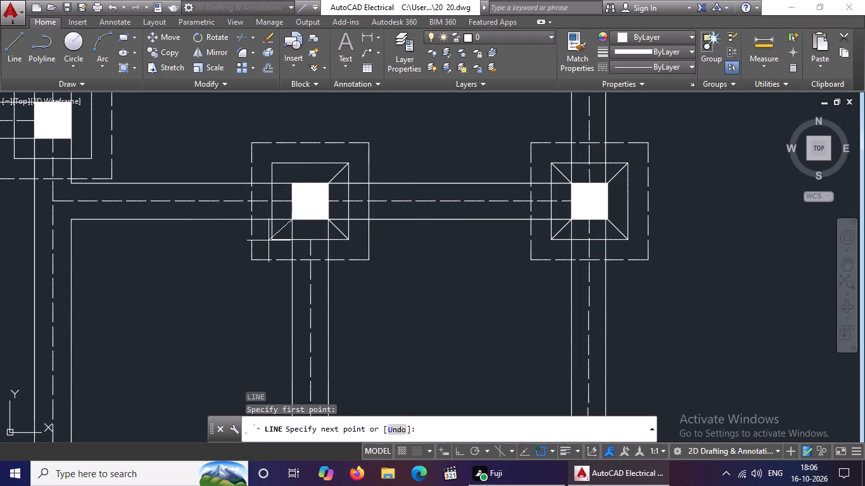
left_click(275, 238)
key("Escape")
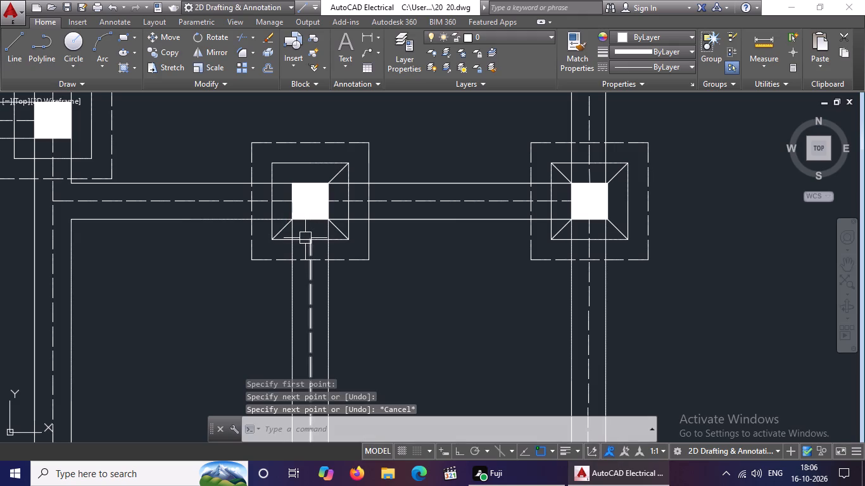
Draw a line joining the northwestern corners of that same column's filled square and inner square.
key("l")
key("Return")
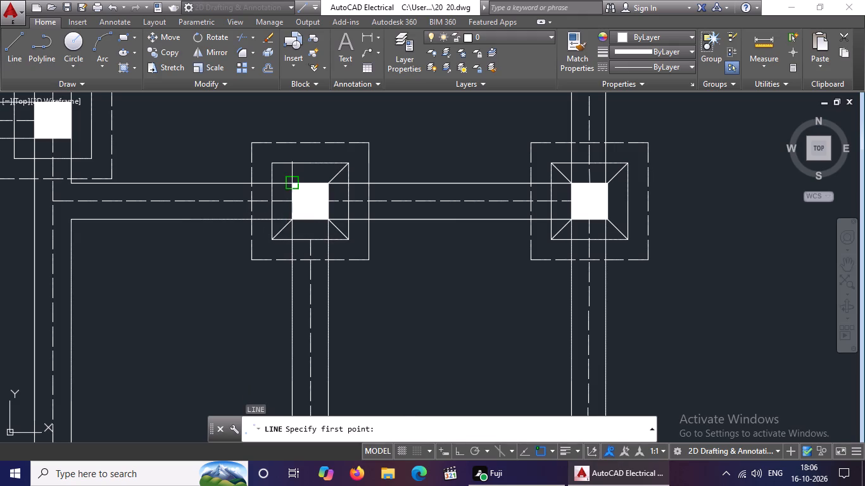
left_click(291, 183)
left_click(272, 163)
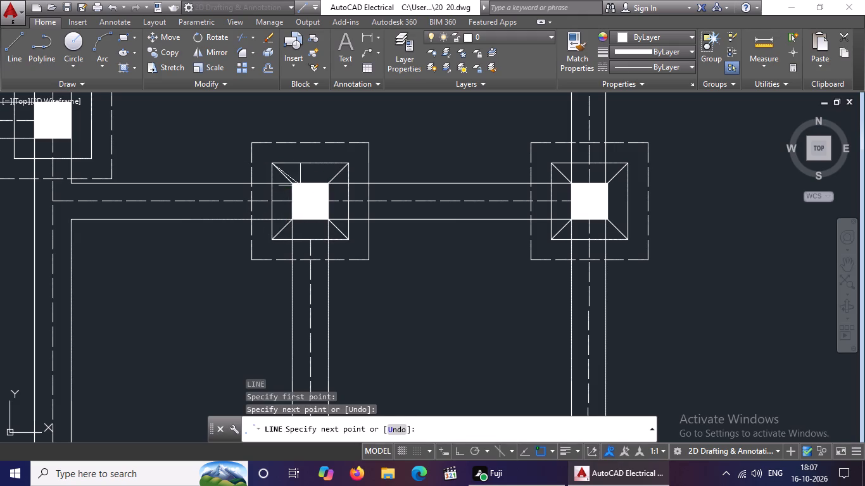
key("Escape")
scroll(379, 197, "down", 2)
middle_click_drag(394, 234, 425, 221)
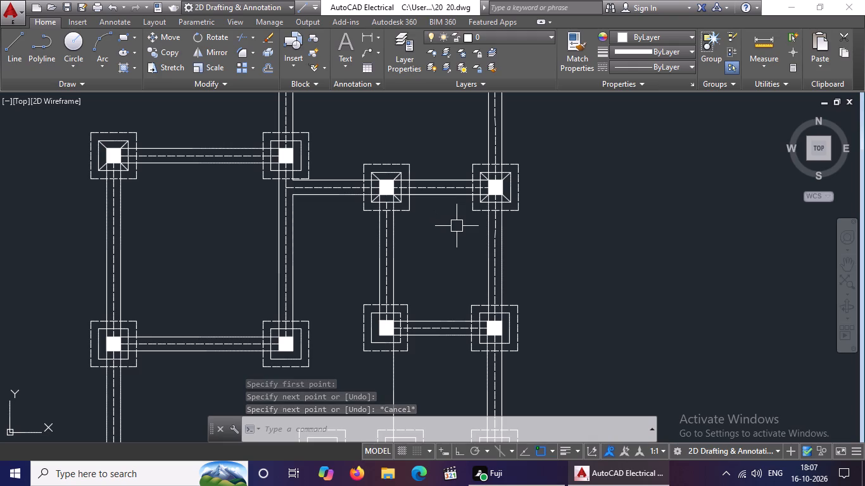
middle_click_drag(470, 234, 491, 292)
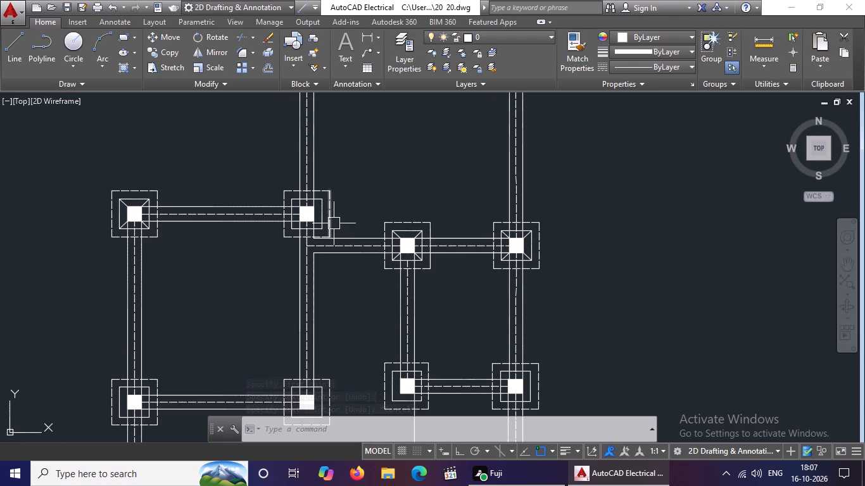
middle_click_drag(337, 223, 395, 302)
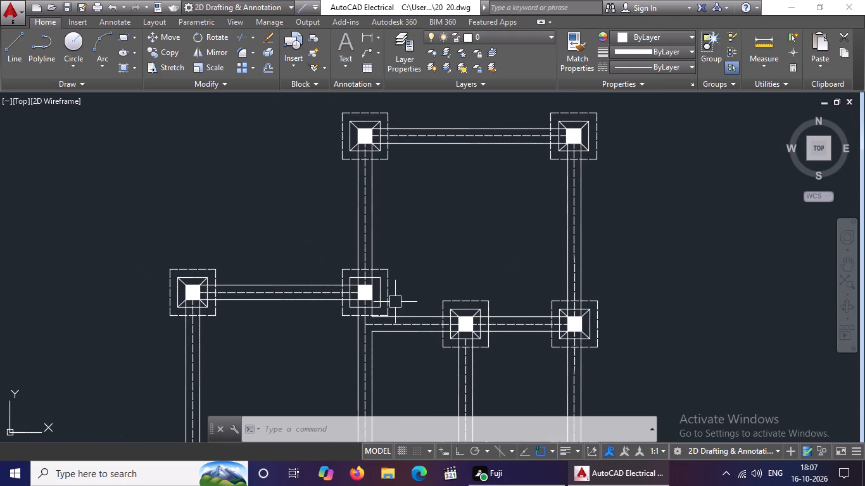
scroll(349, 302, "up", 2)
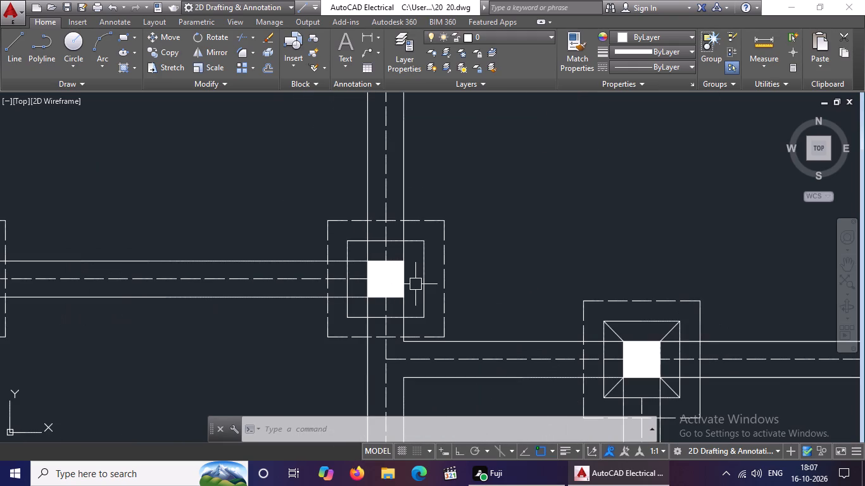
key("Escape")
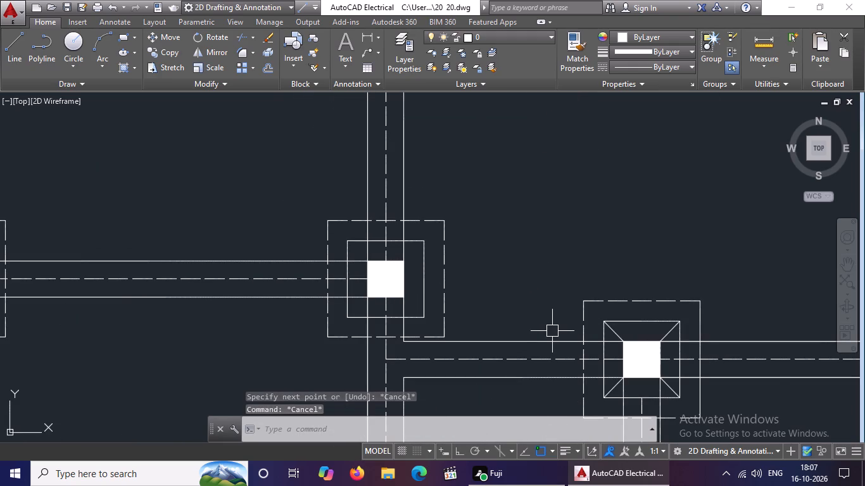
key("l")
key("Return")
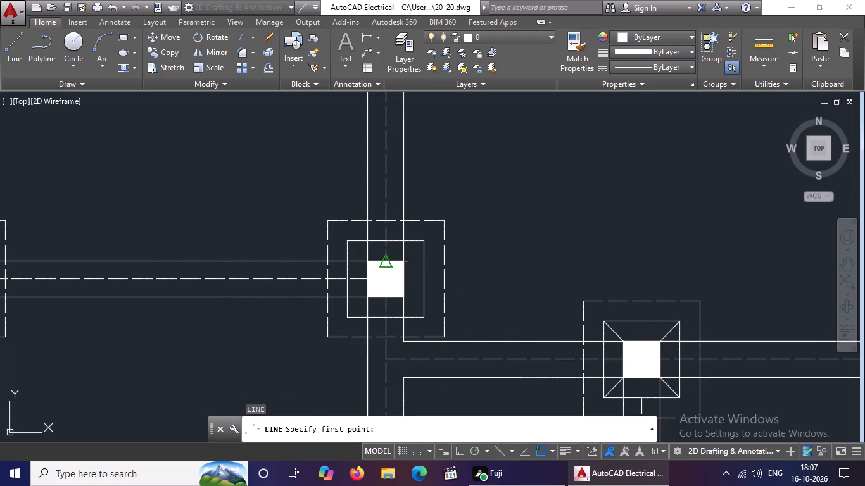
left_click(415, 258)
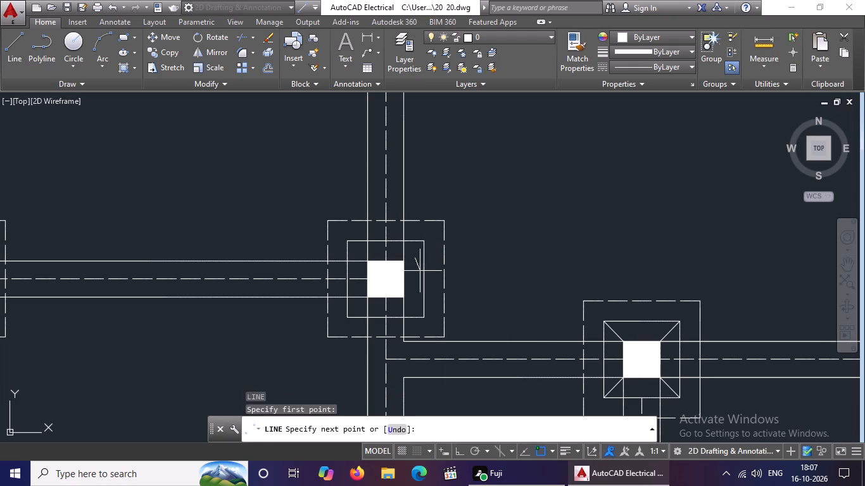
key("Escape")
Draw a line joining the northeastern corners of the filled and inner squares on the unfinished column just northwest of the completed pair.
key("l")
key("Return")
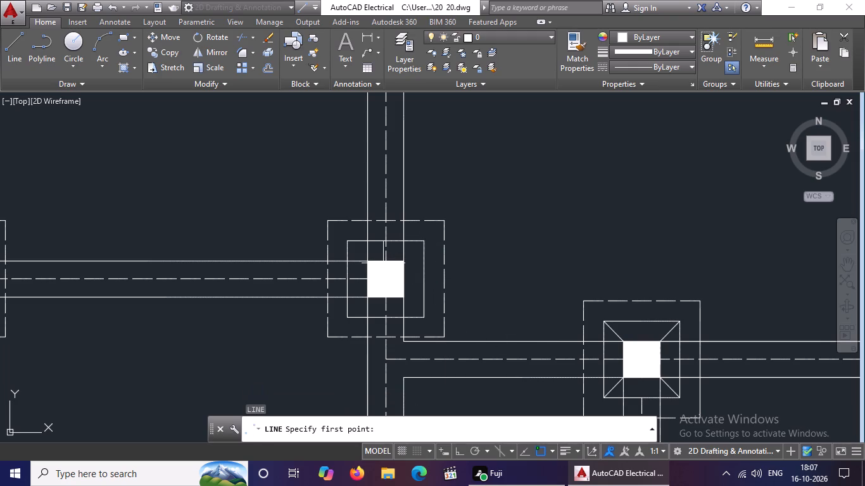
left_click(397, 261)
left_click(425, 240)
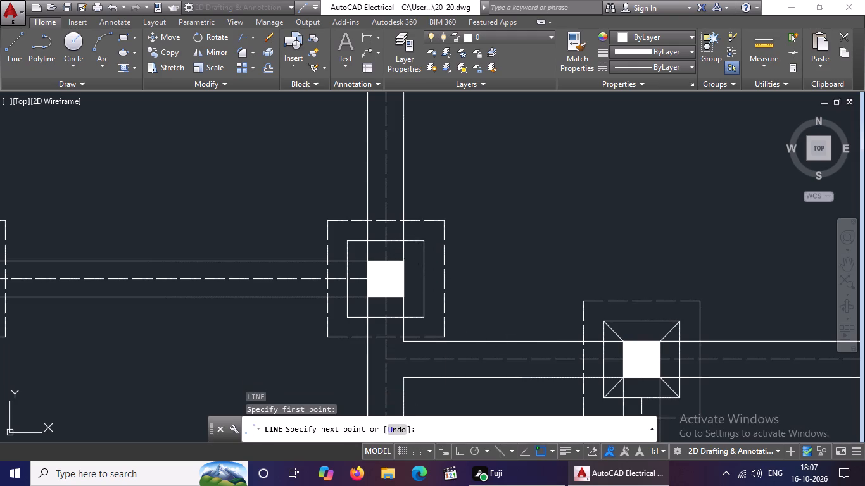
key("Escape")
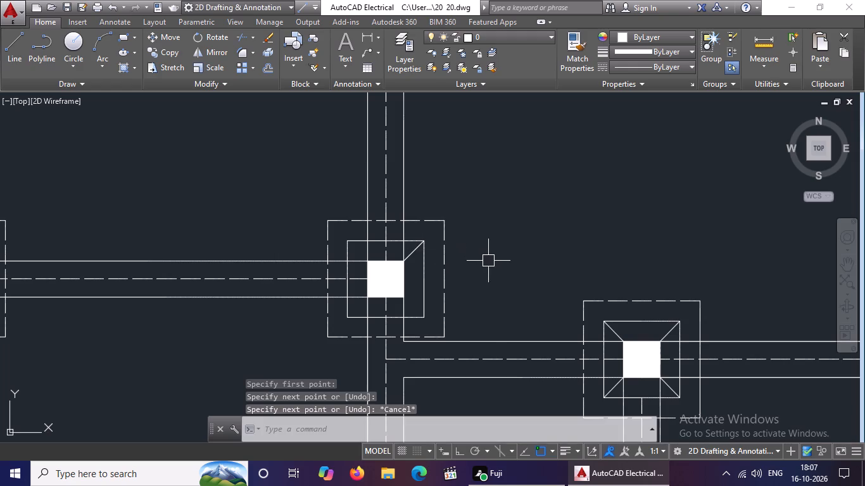
Draw a line joining the southeastern corners of that northwestern column's filled square and inner square.
key("l")
key("Return")
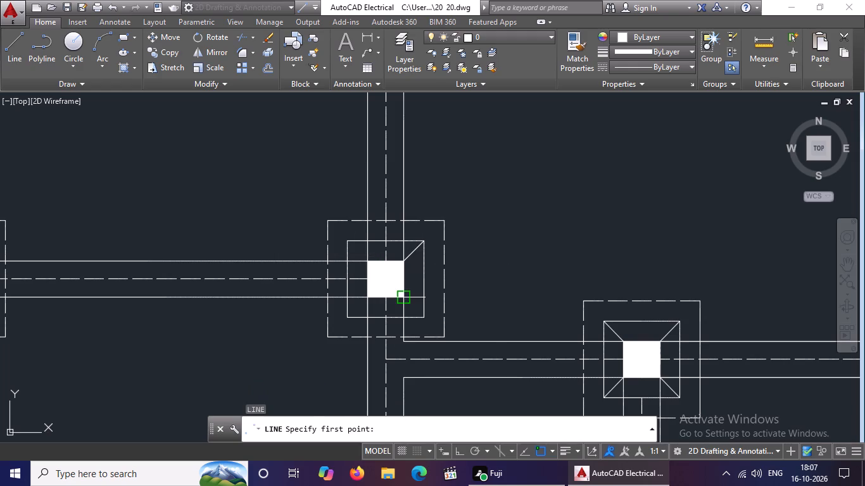
left_click_drag(405, 296, 411, 300)
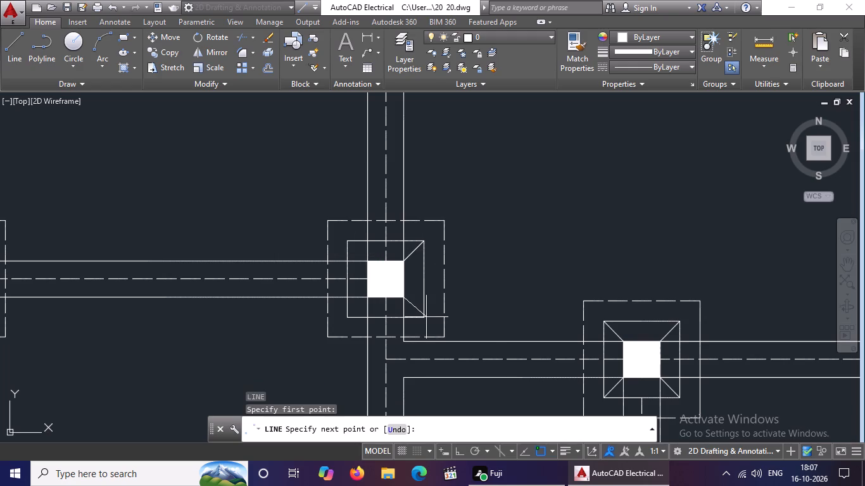
left_click(420, 318)
key("Escape")
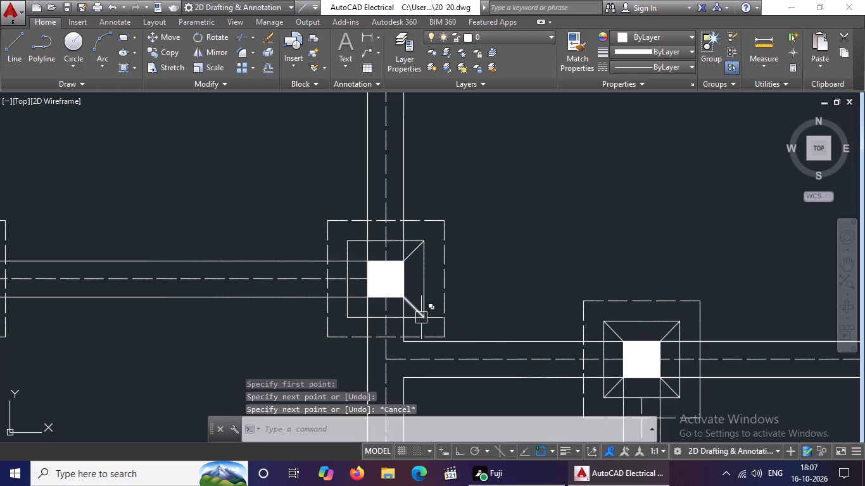
Draw a line joining the southwestern corners of that same column's filled square and inner square.
key("l")
key("Return")
left_click(367, 297)
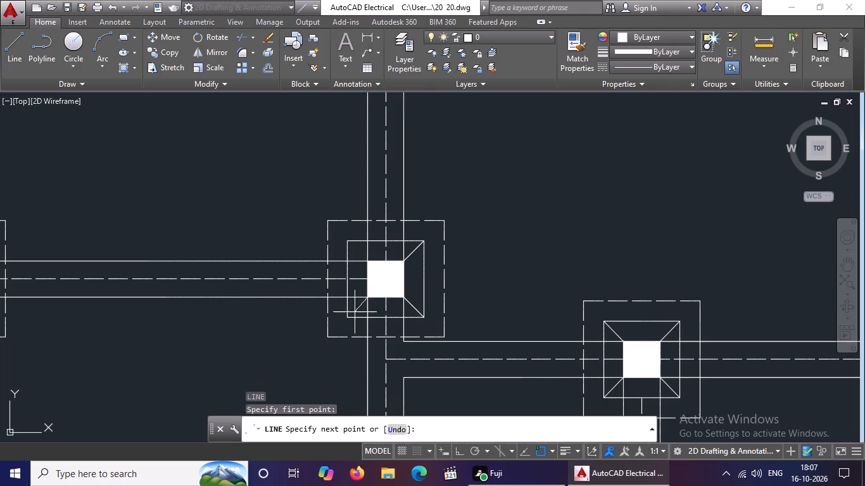
left_click(348, 318)
key("Escape")
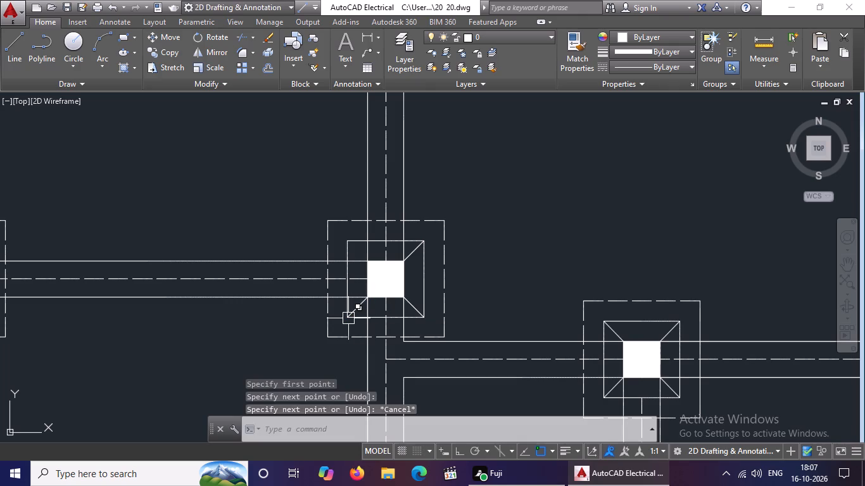
Draw a line joining the northwestern corners of that same column's filled square and inner square.
key("l")
key("Return")
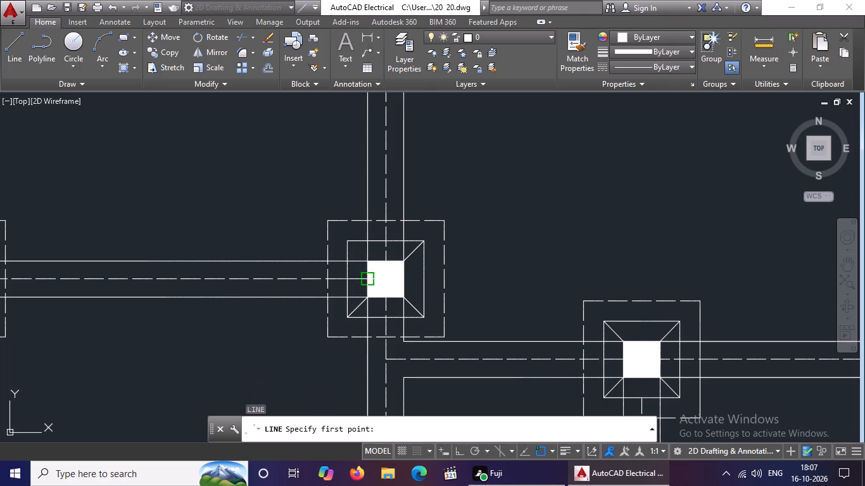
left_click(366, 261)
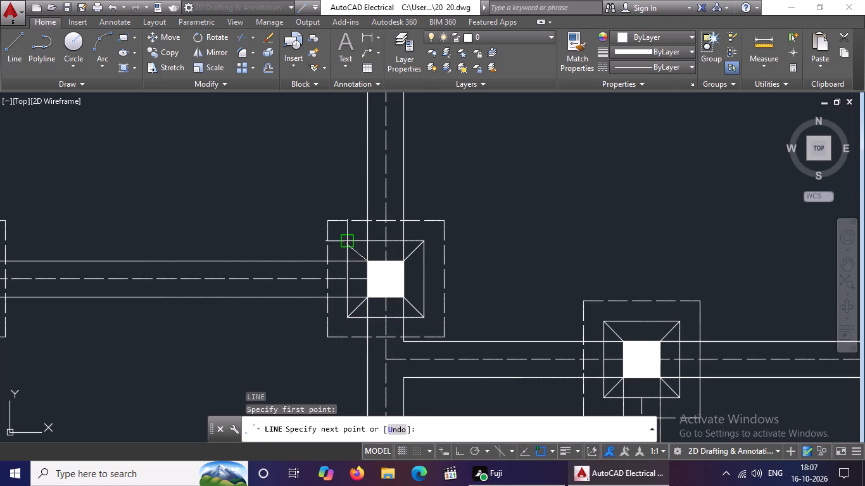
left_click(347, 244)
key("Escape")
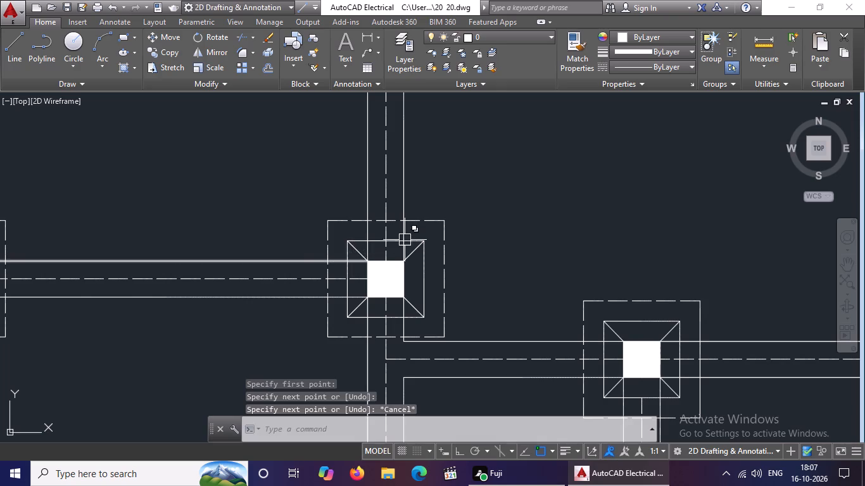
Draw a line joining the southeastern corners of the filled and inner squares on the easternmost column one bay south of the completed pair.
scroll(405, 240, "down", 3)
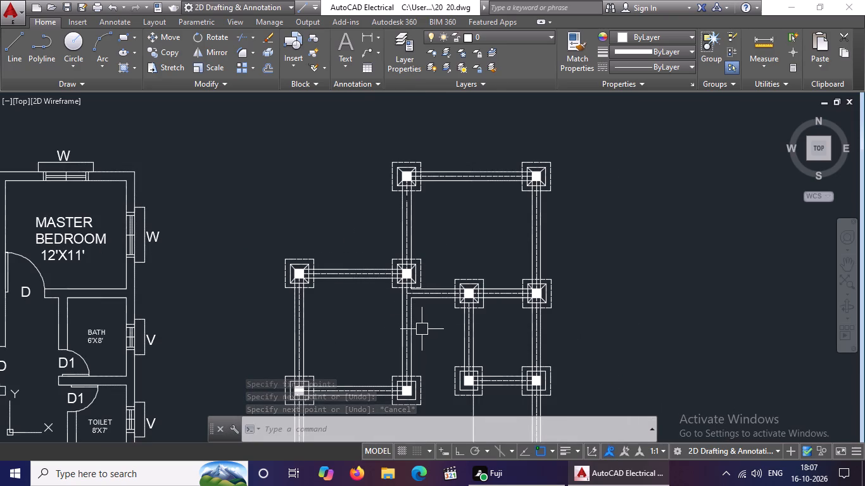
scroll(437, 294, "up", 1)
middle_click_drag(503, 333, 518, 297)
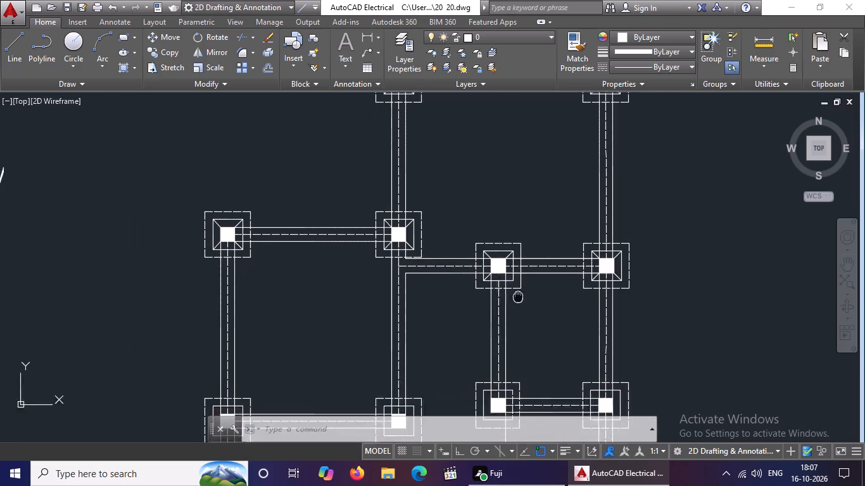
middle_click_drag(518, 297, 533, 261)
scroll(526, 277, "up", 1)
scroll(564, 273, "down", 3)
scroll(576, 333, "up", 3)
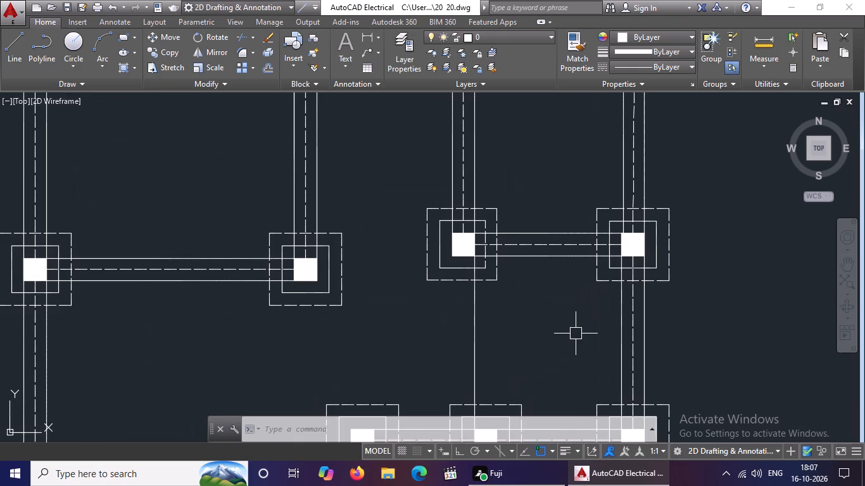
key("l")
key("Return")
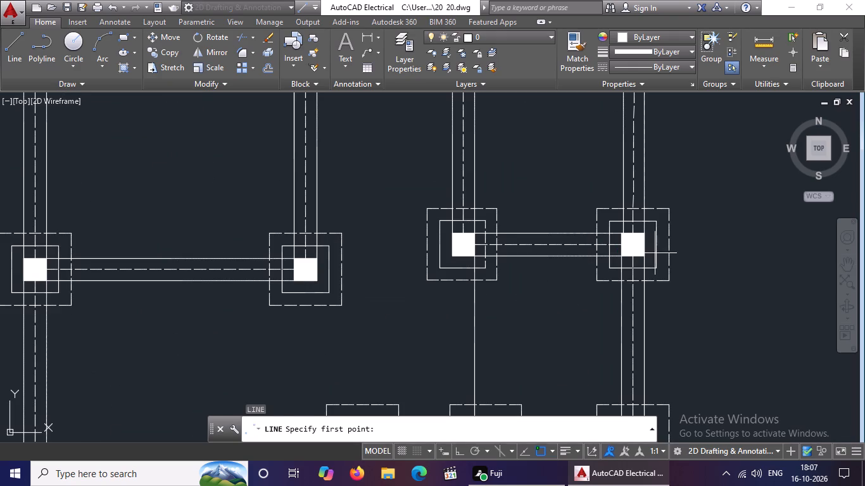
left_click(643, 256)
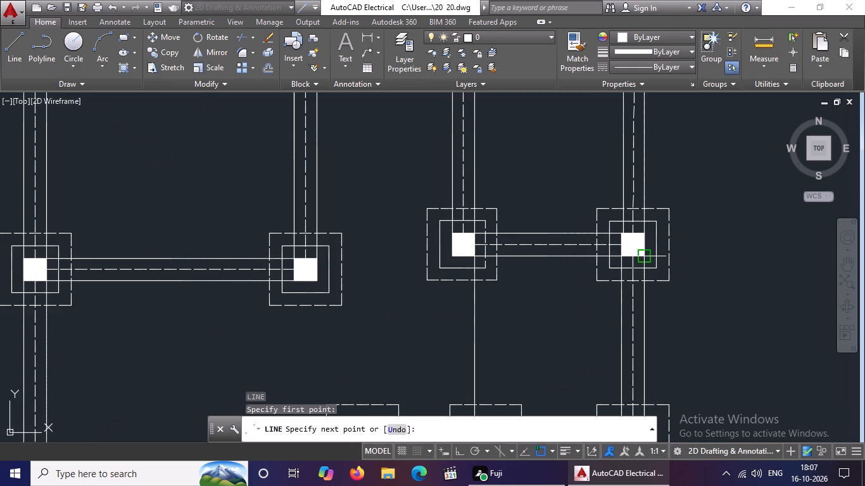
left_click(655, 267)
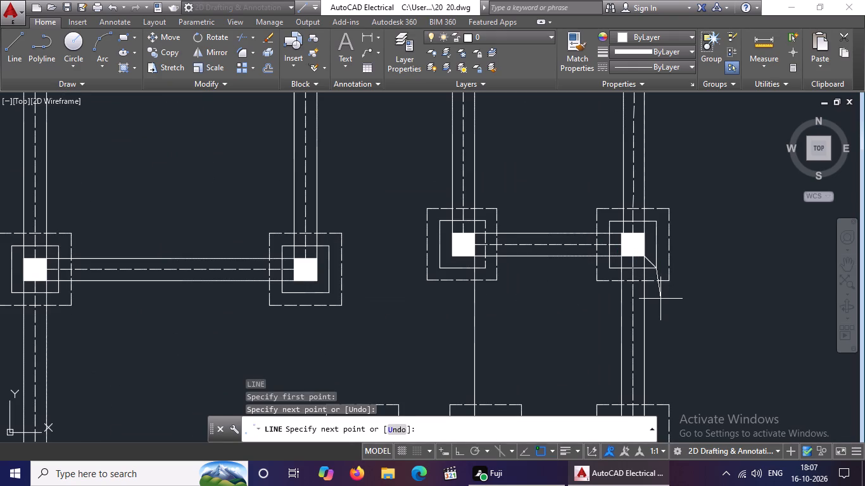
key("Escape")
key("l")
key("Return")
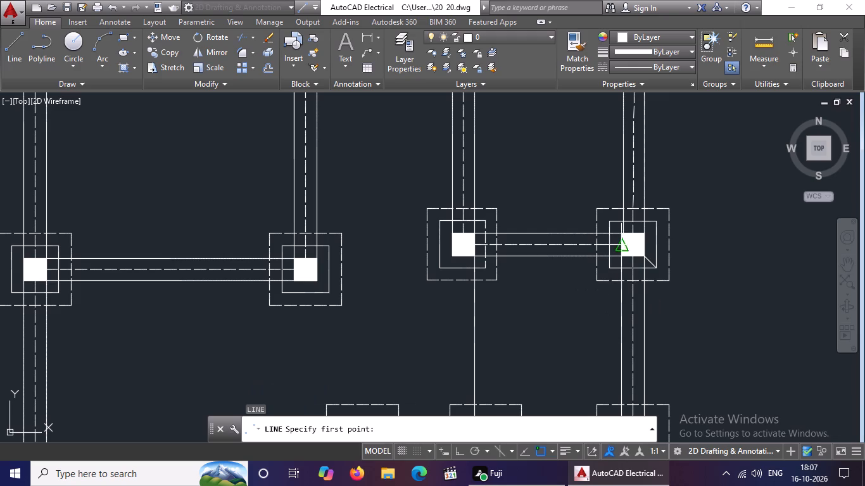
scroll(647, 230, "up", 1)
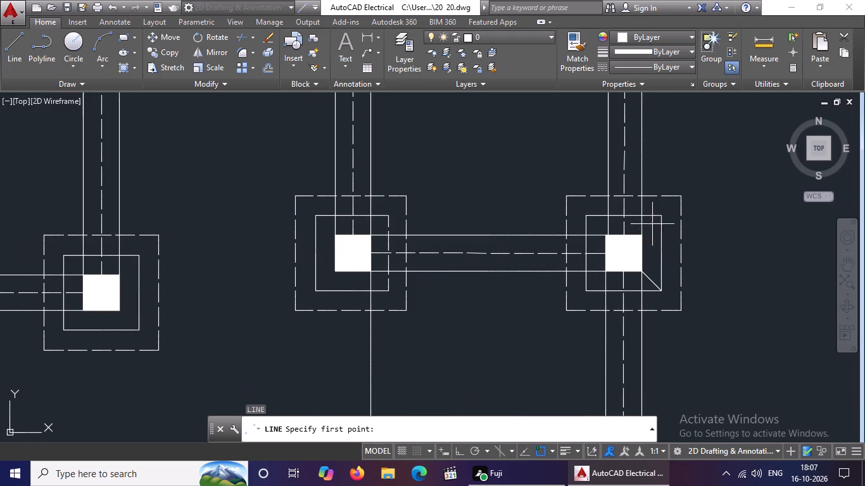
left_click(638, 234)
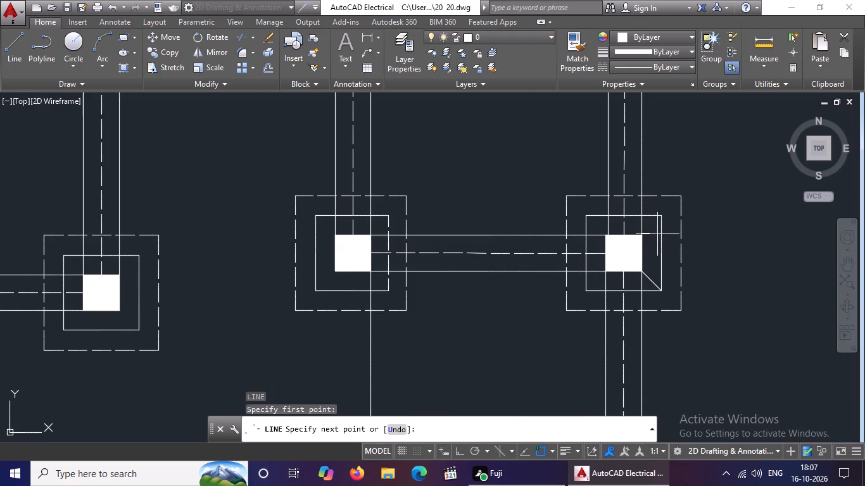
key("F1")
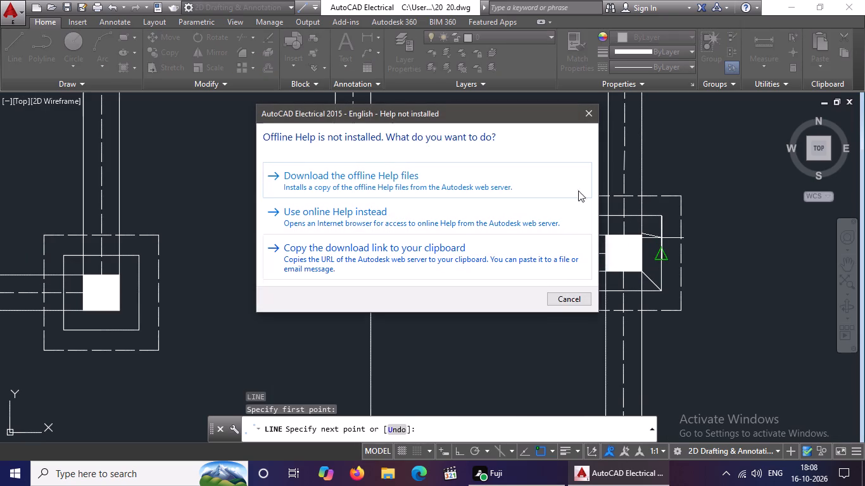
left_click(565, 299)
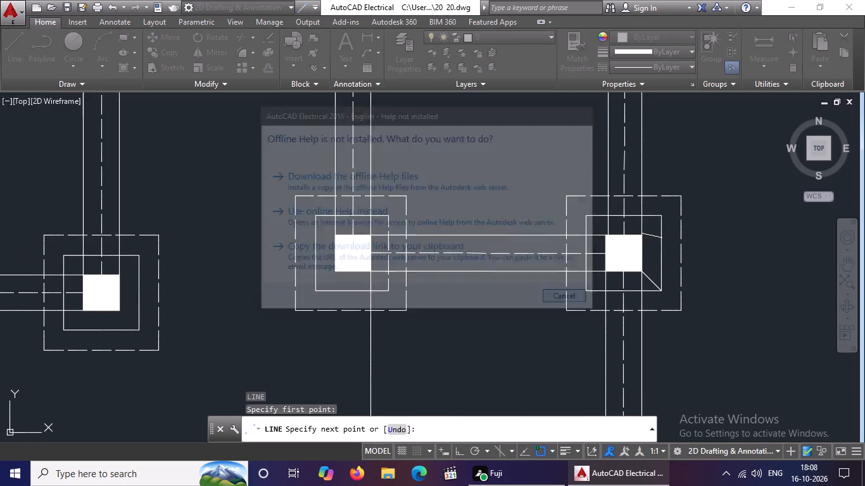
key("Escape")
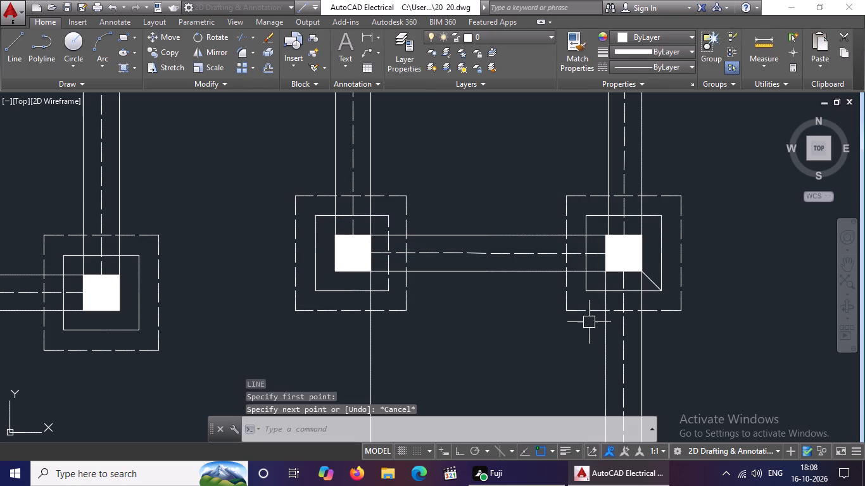
Draw a line joining the northeastern corners of that easternmost column's filled square and inner square.
key("l")
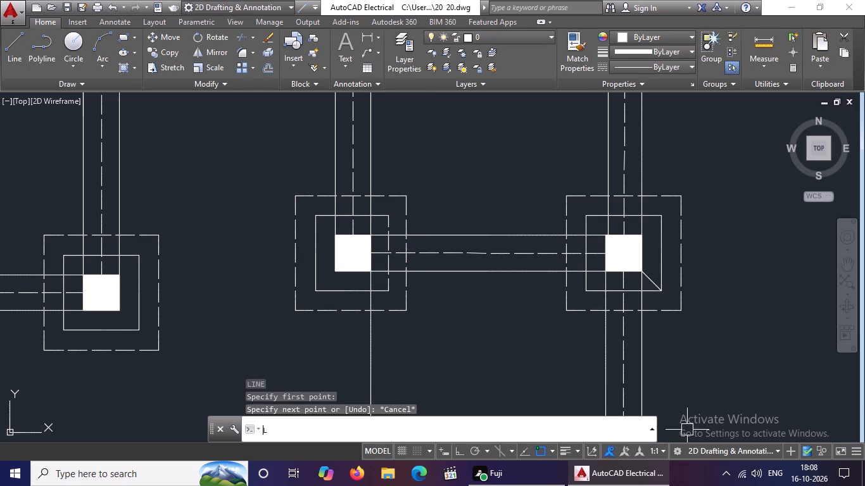
key("Return")
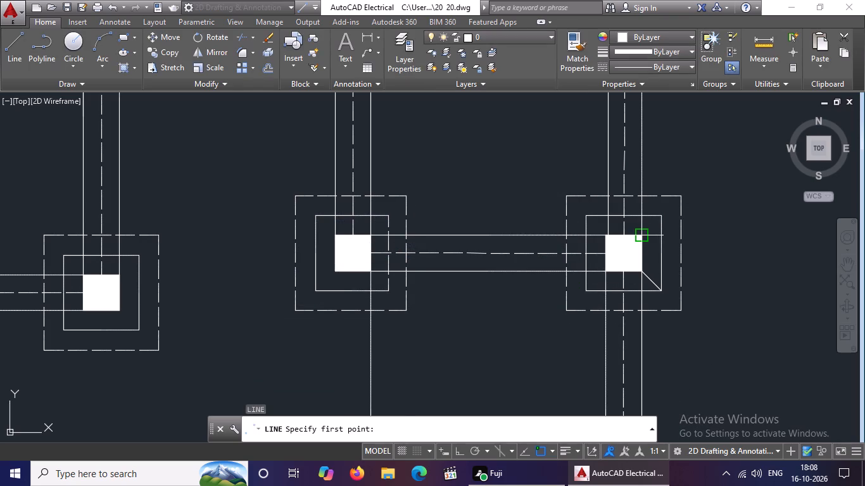
left_click(642, 235)
left_click(662, 213)
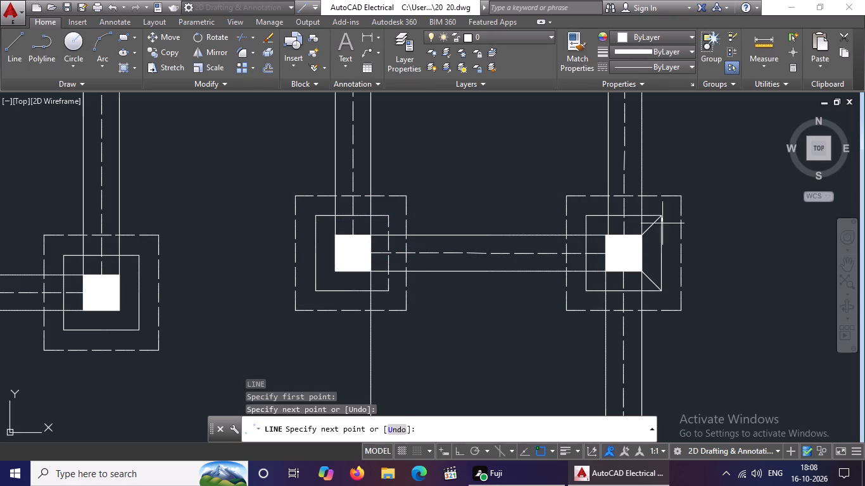
key("Escape")
Draw lines joining the southwestern and northwestern corners of that easternmost column's filled square to its inner square.
key("l")
key("Return")
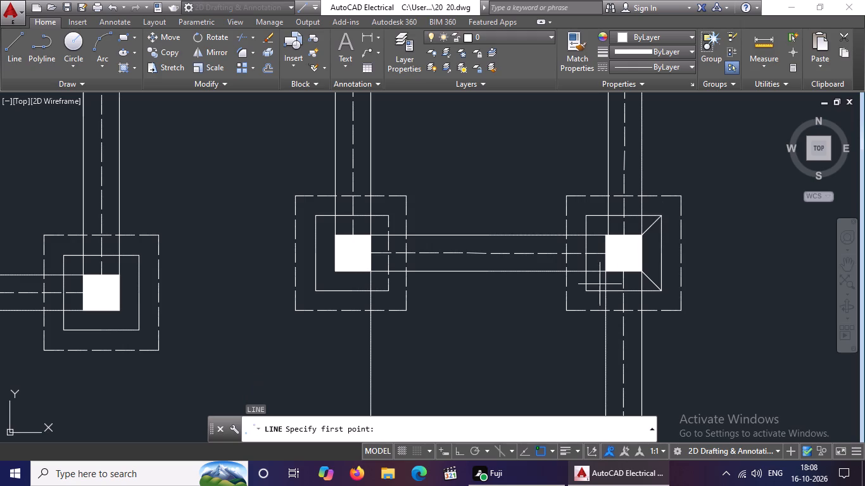
left_click(605, 268)
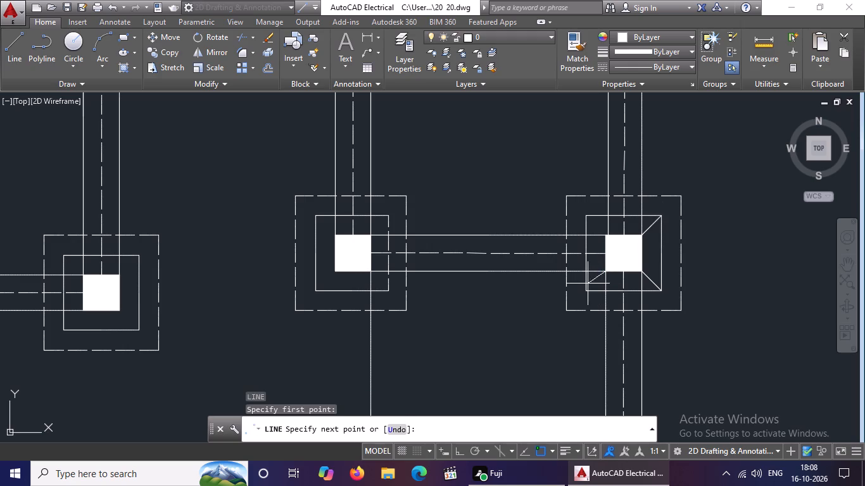
left_click(587, 292)
key("Escape")
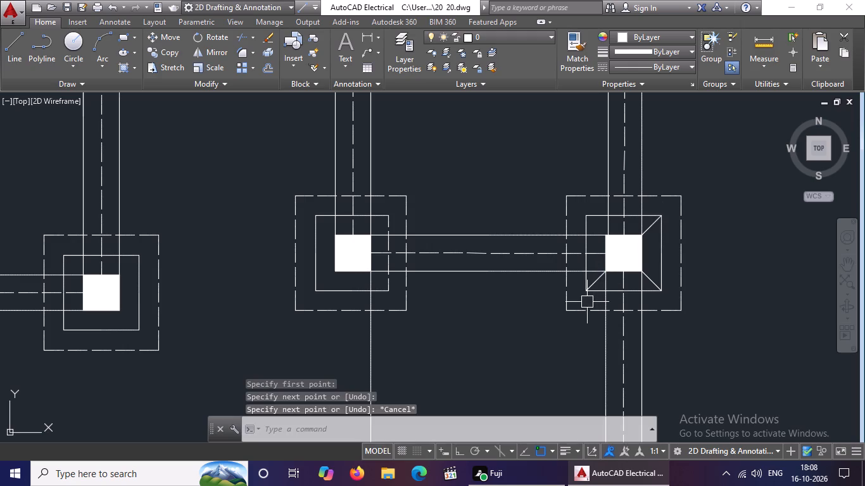
key("l")
key("Return")
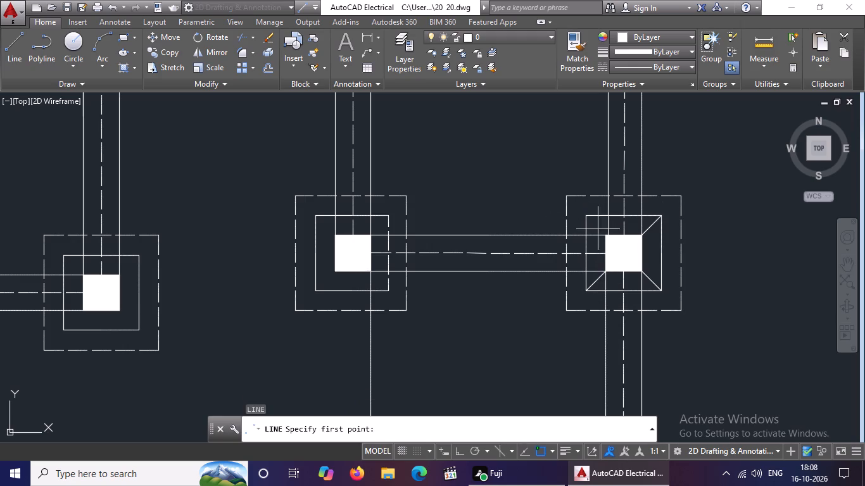
left_click(607, 239)
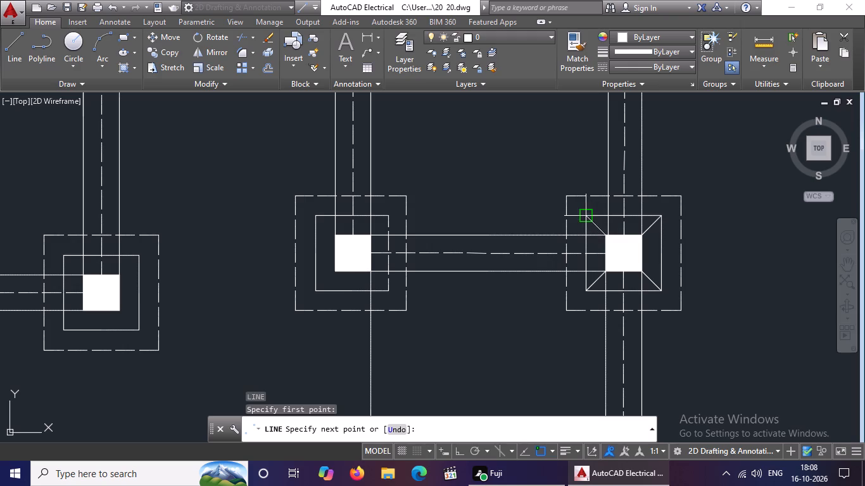
left_click(584, 216)
key("Escape")
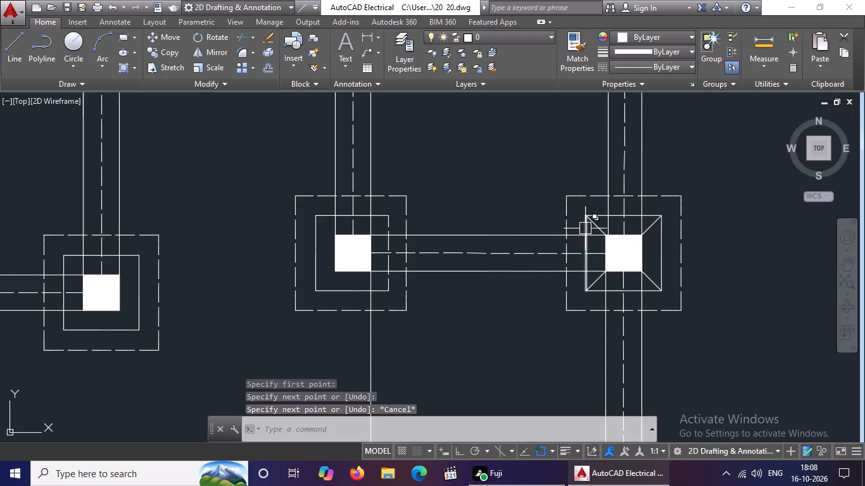
On the adjacent column to the west, draw lines joining the northeastern and southeastern corners of the filled square and inner square.
key("l")
key("Return")
scroll(360, 231, "up", 1)
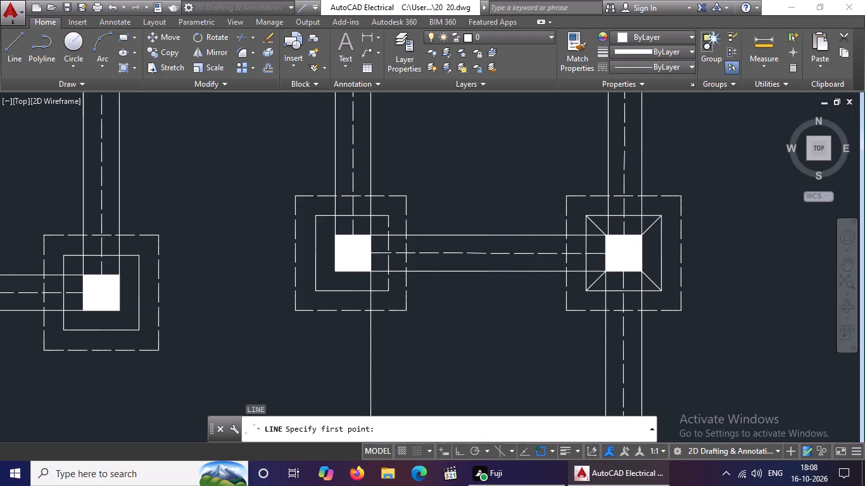
left_click_drag(379, 235, 384, 232)
left_click(406, 204)
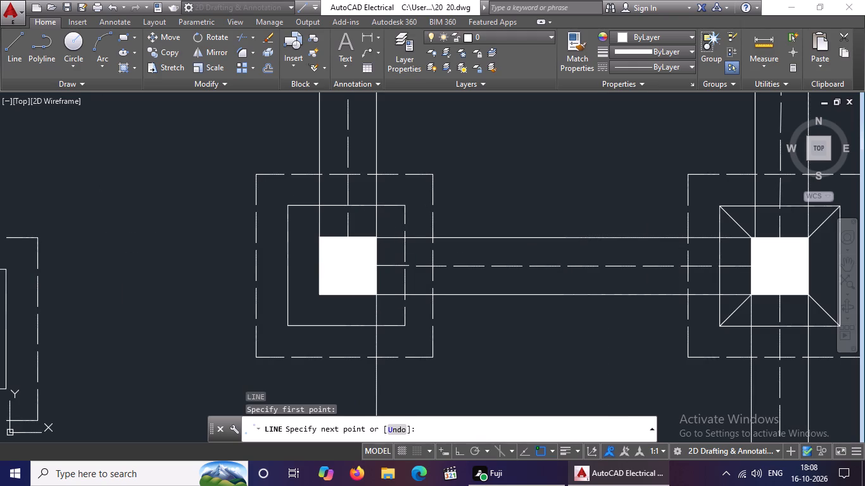
key("Escape")
key("l")
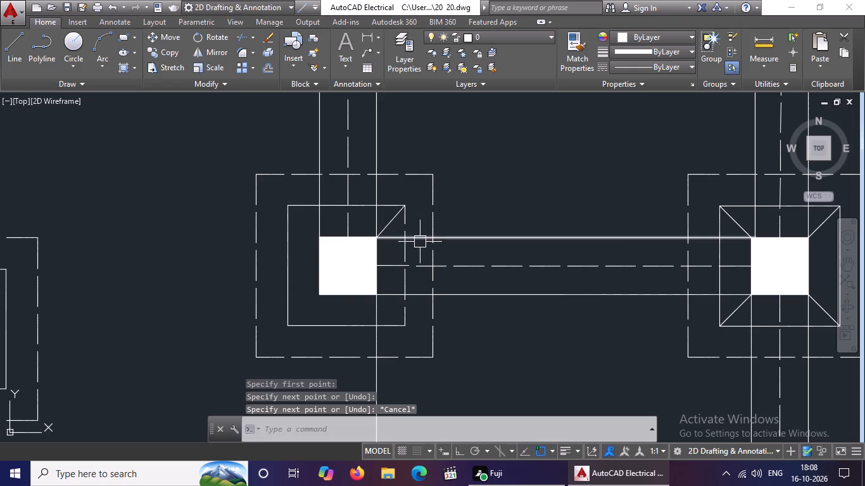
key("Return")
left_click(375, 294)
left_click(405, 323)
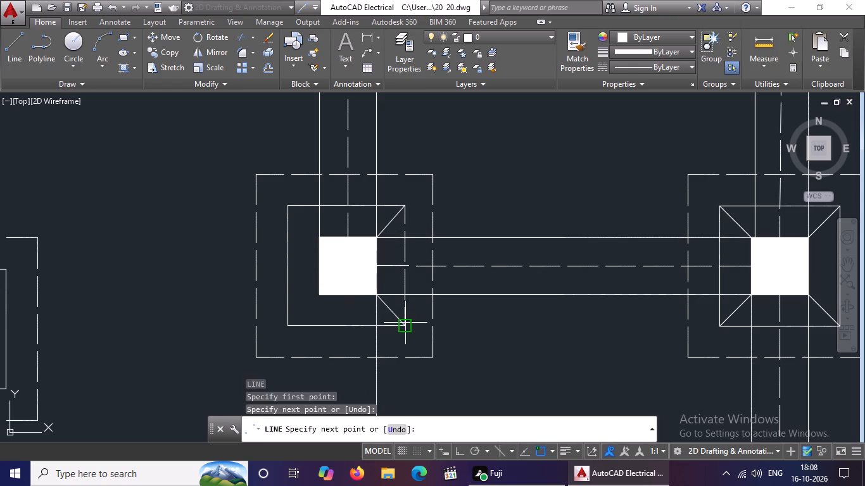
key("Escape")
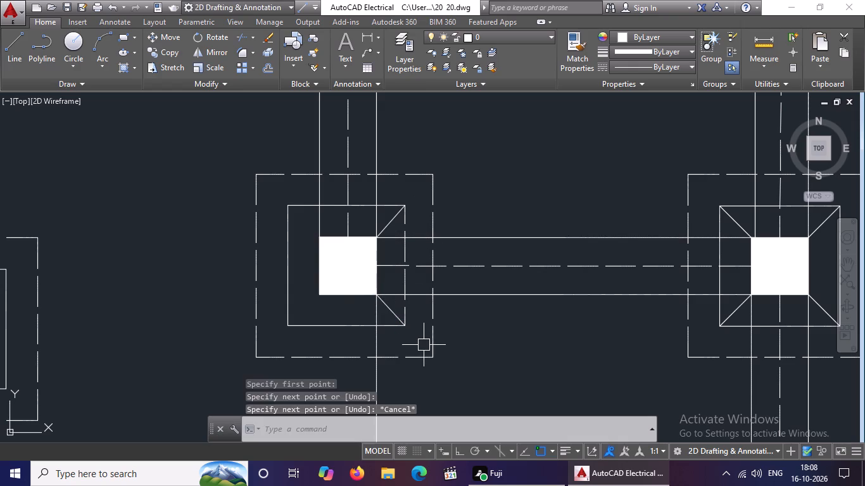
Draw lines joining the southwestern and northwestern corners of that same column's filled square and inner square.
key("l")
key("Return")
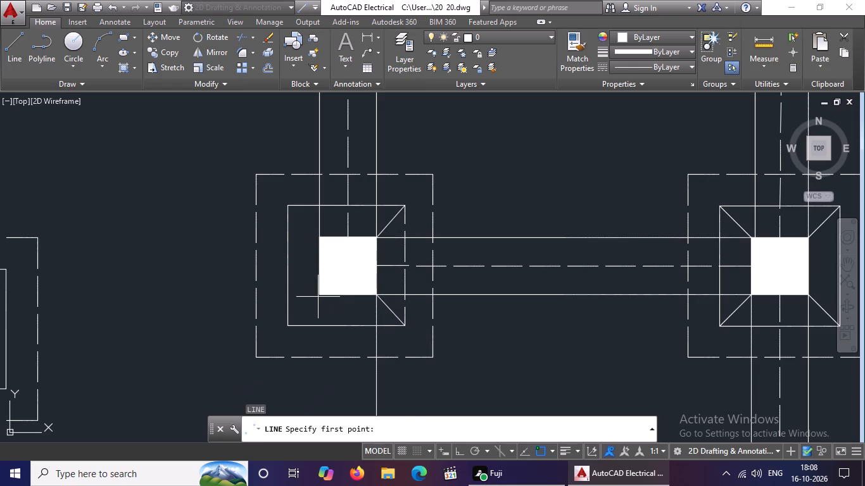
left_click_drag(320, 293, 304, 303)
left_click(289, 325)
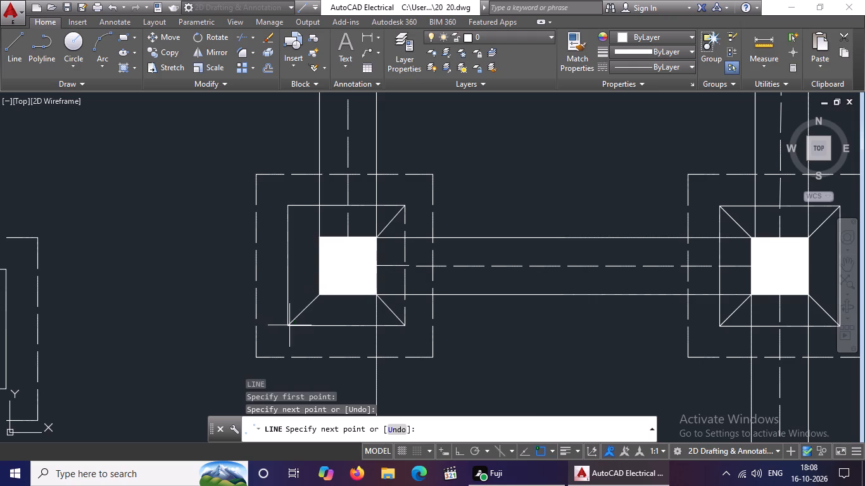
key("Escape")
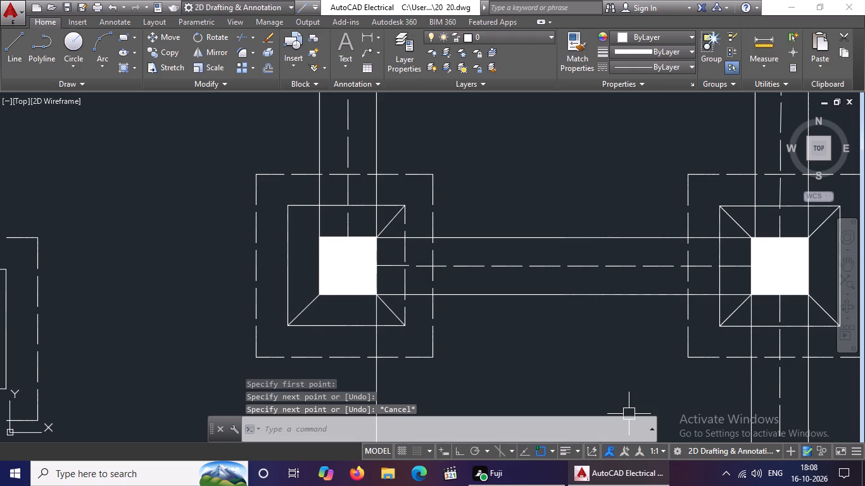
key("l")
key("Return")
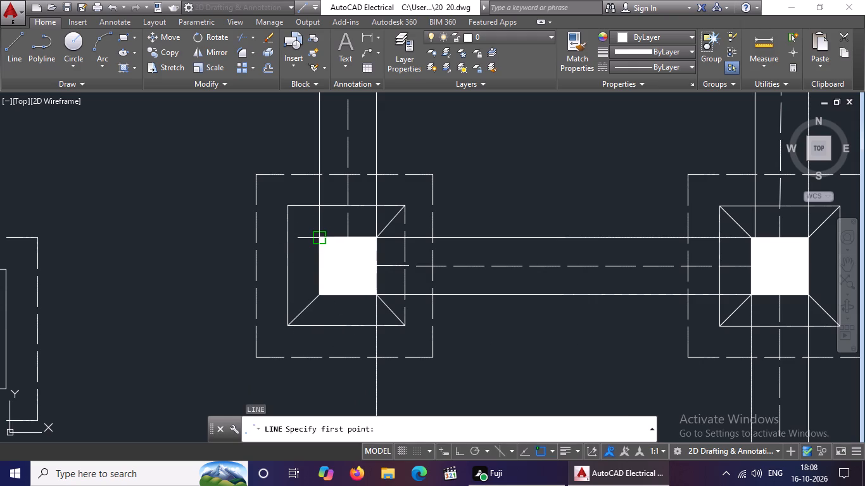
left_click(319, 234)
left_click(290, 205)
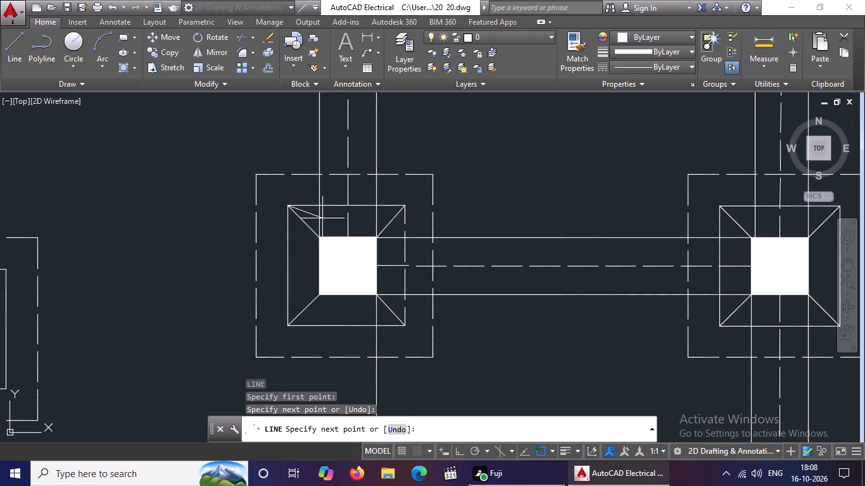
key("Escape")
On the next column west, at the long beam's eastern end, draw lines joining the filled and inner squares' southeastern and northeastern corners.
key("l")
key("Return")
scroll(355, 228, "down", 1)
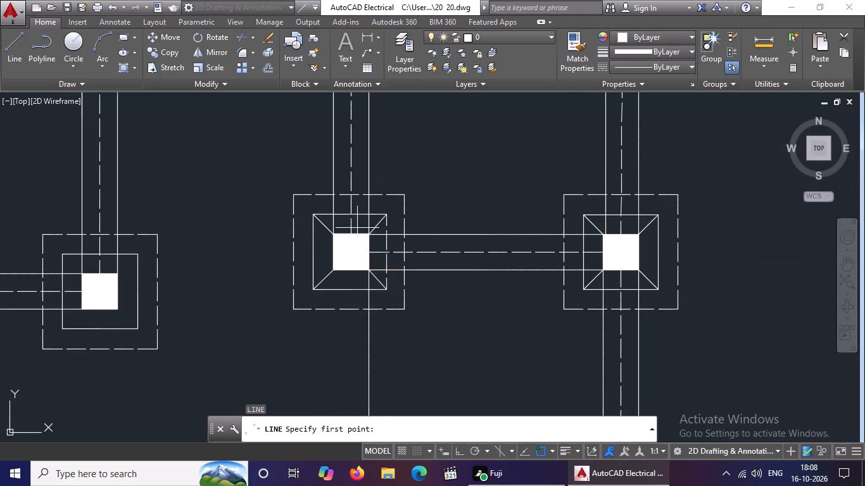
scroll(388, 263, "down", 2)
scroll(279, 277, "up", 2)
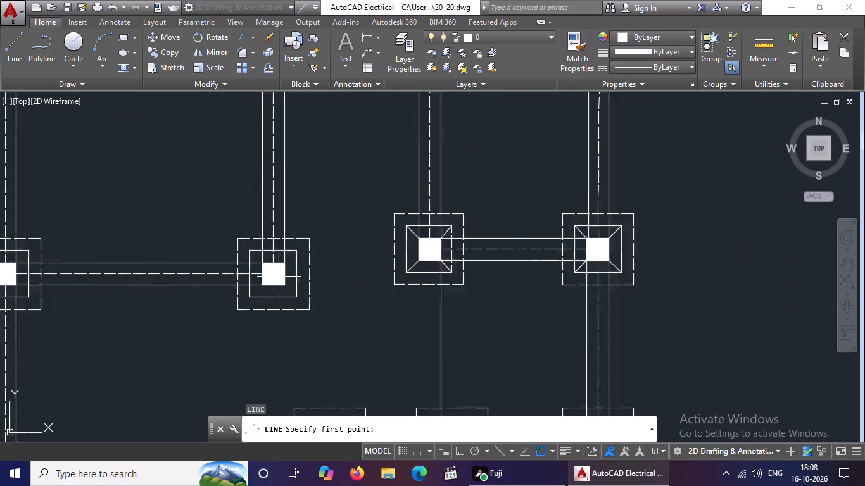
left_click(286, 285)
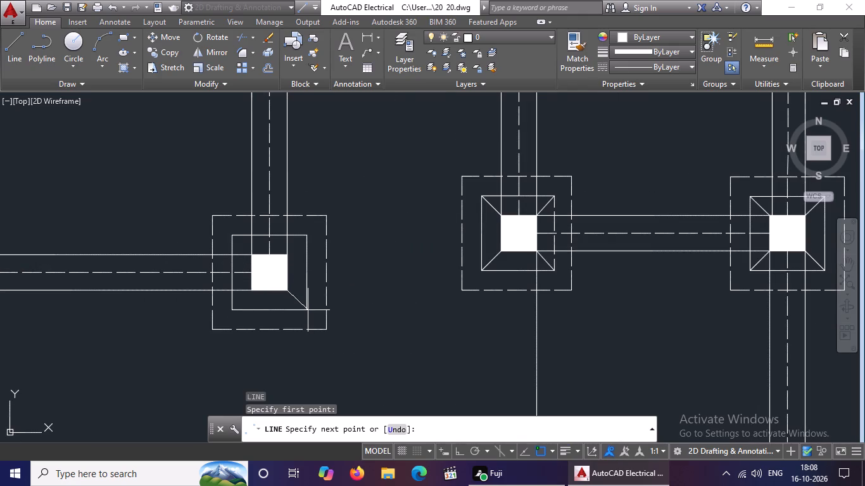
scroll(308, 309, "up", 2)
left_click(300, 318)
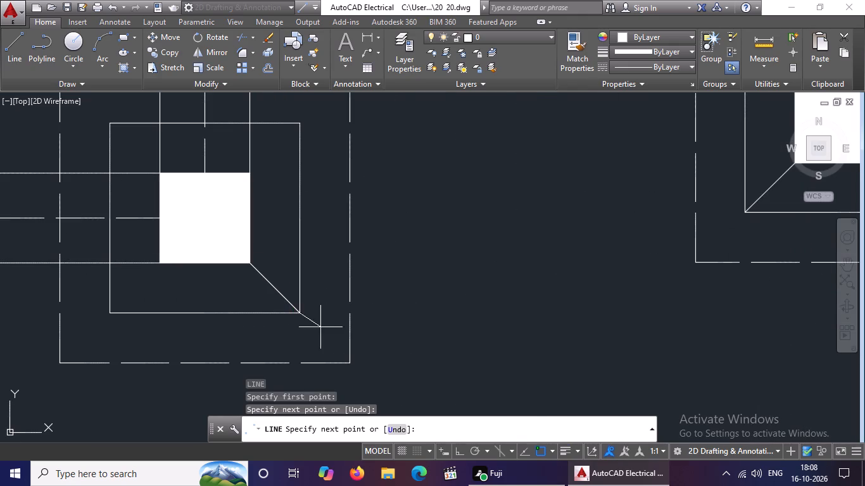
key("Escape")
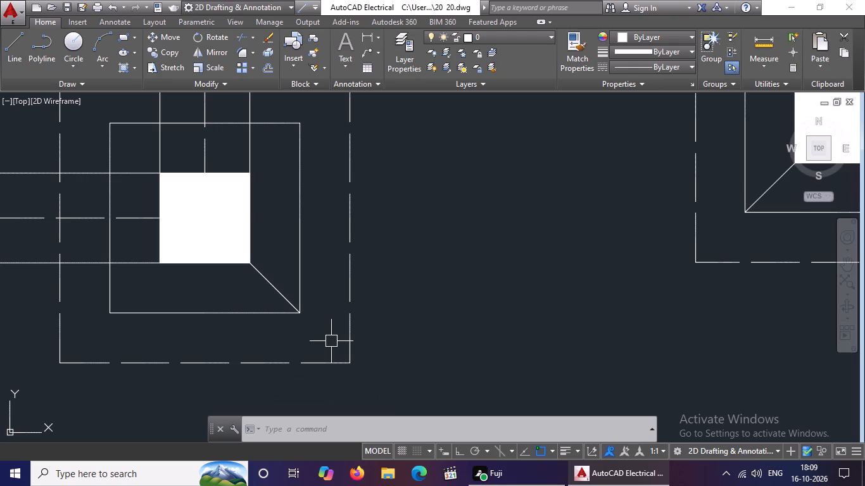
key("Escape")
key("l")
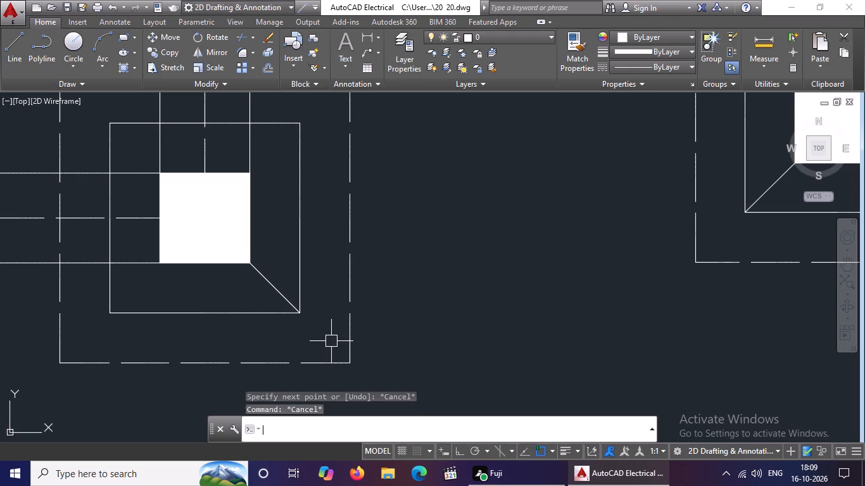
key("Return")
left_click(244, 174)
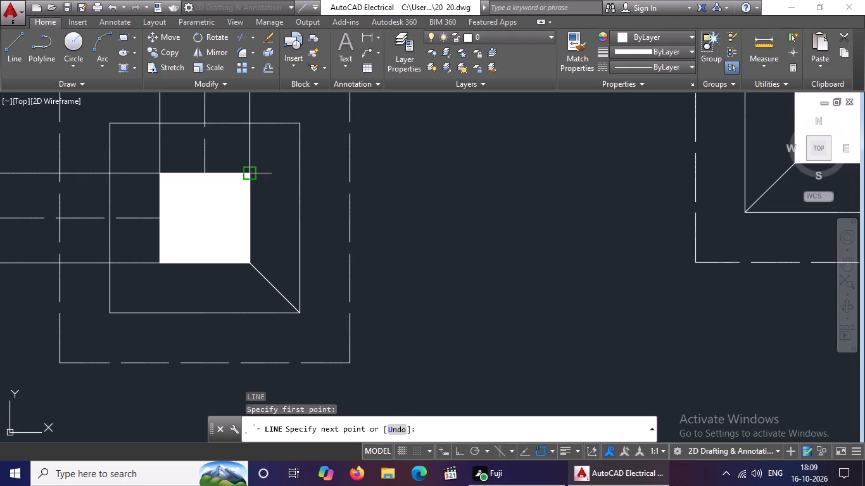
left_click(301, 124)
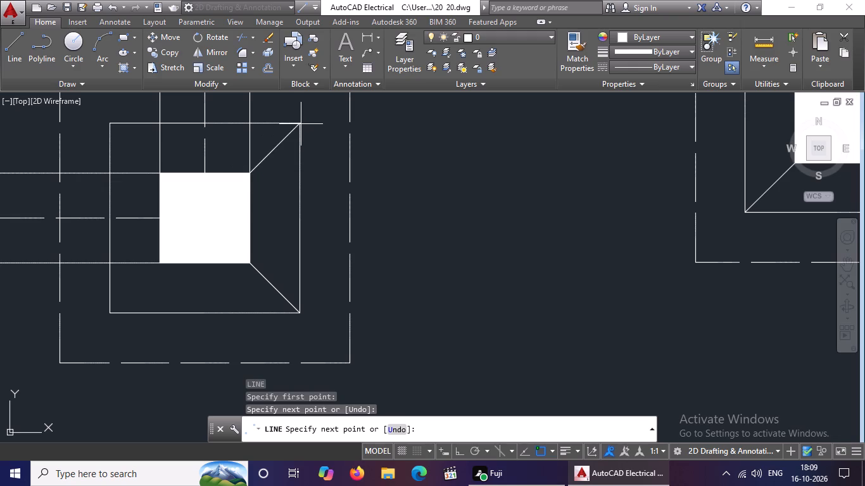
key("Escape")
Draw lines joining the southwestern and northwestern corners of that same column's filled square and inner square.
key("l")
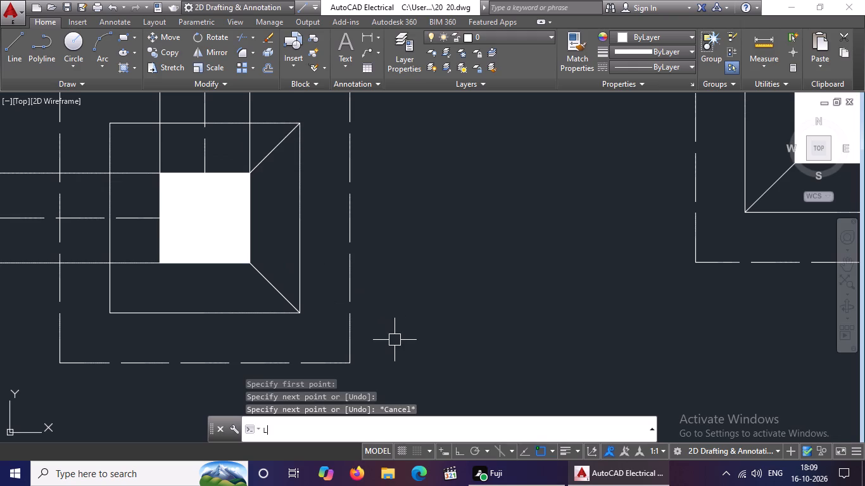
key("Return")
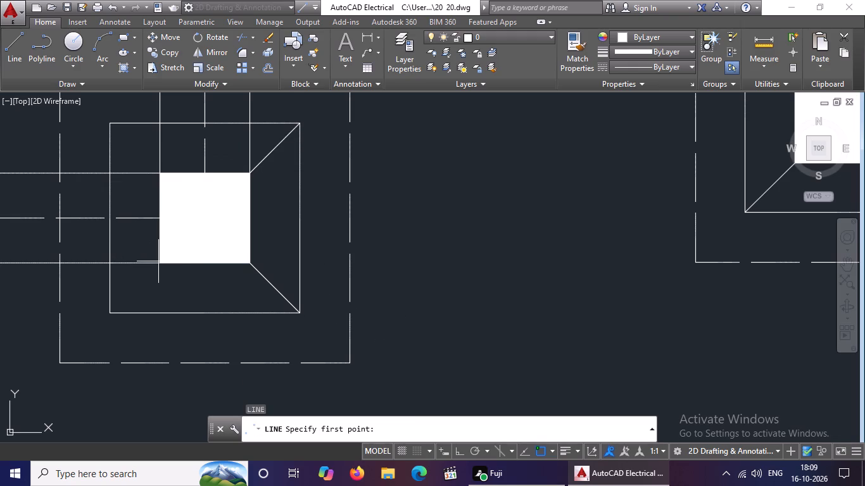
left_click(160, 261)
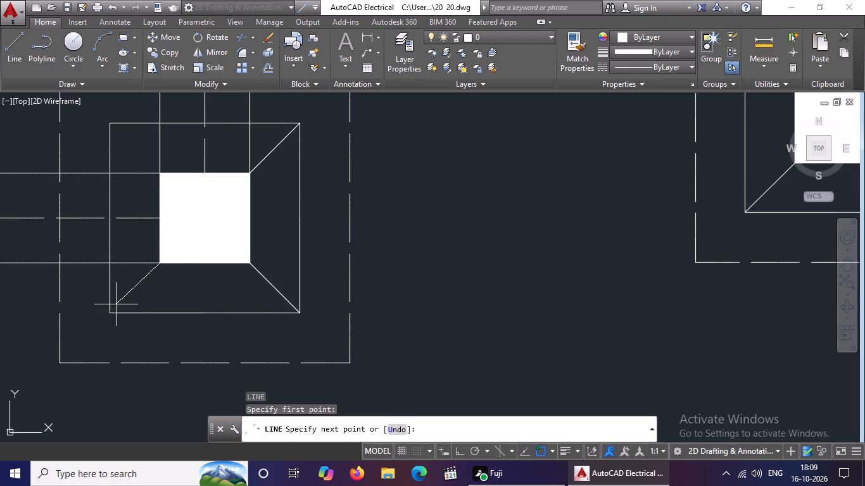
left_click(108, 310)
key("Escape")
key("l")
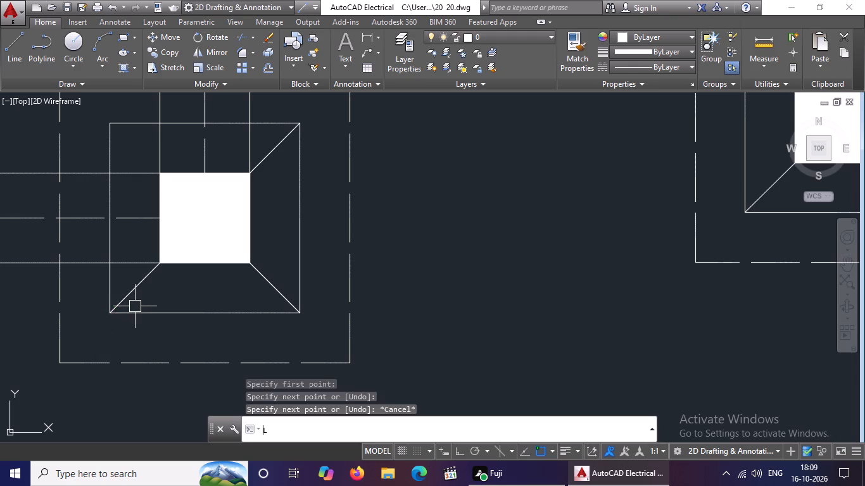
key("Return")
left_click(108, 125)
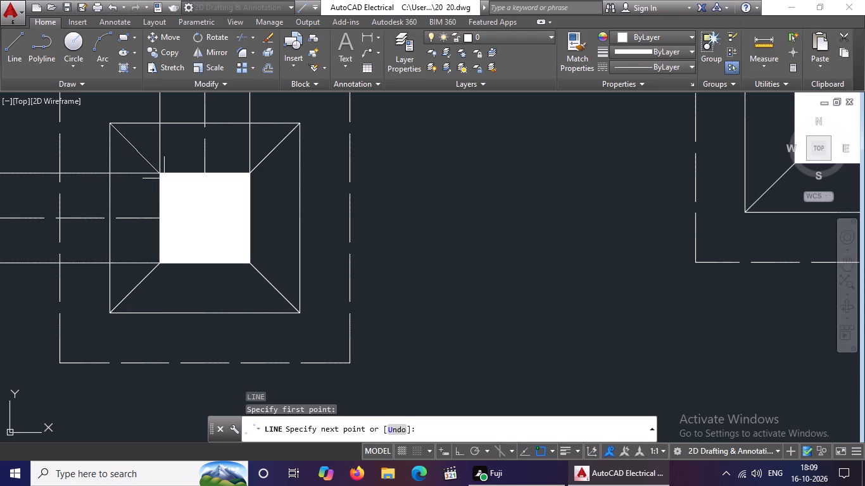
left_click(158, 173)
key("Escape")
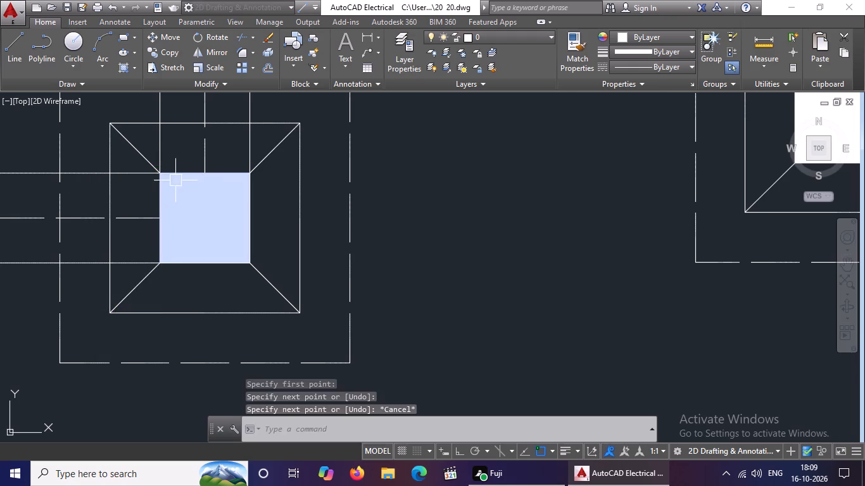
Draw a line joining the northeastern corners of the filled and inner squares on the column at the long beam's western end.
scroll(233, 182, "down", 3)
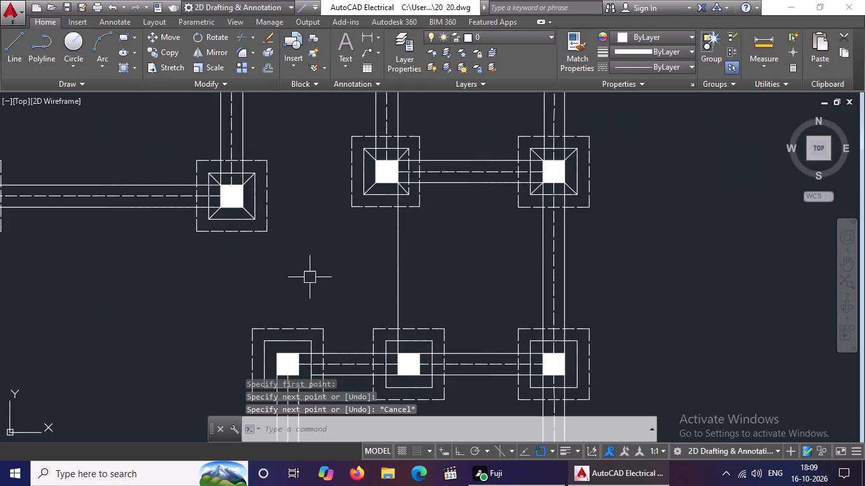
middle_click_drag(56, 201, 327, 264)
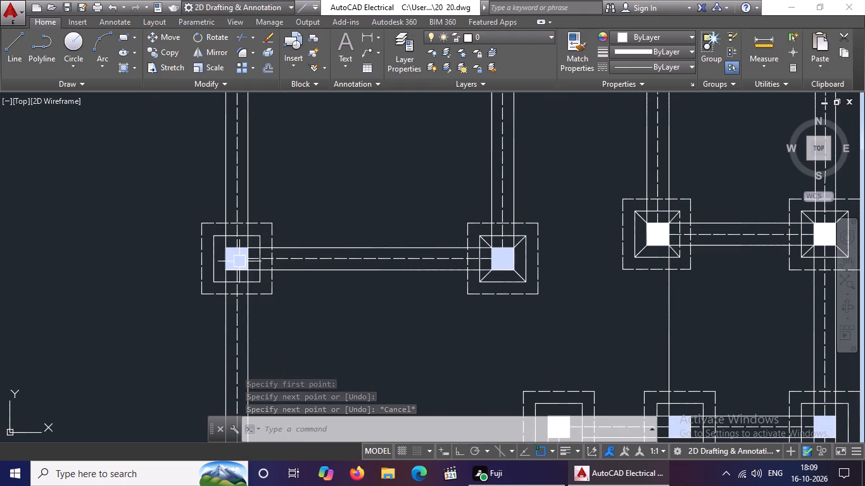
key("l")
key("Return")
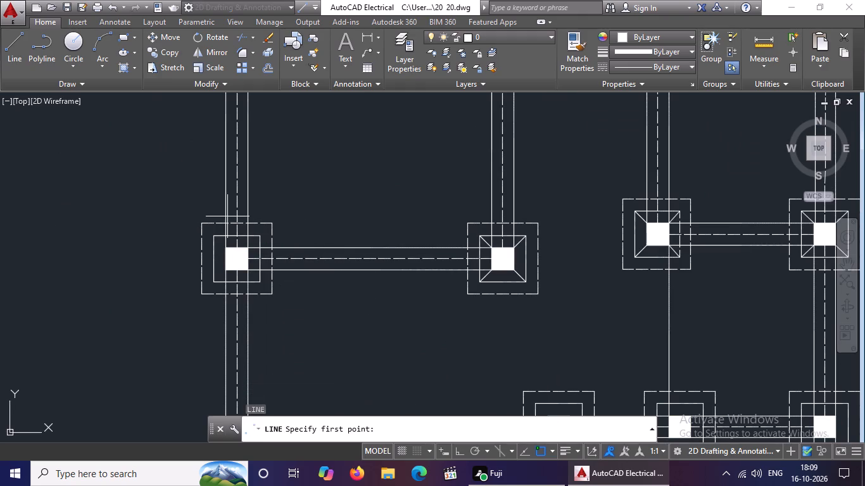
scroll(268, 246, "up", 2)
left_click(217, 254)
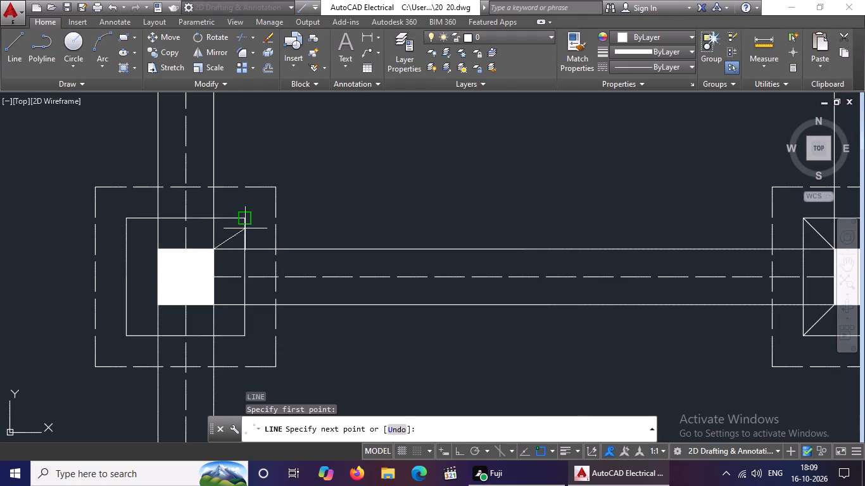
left_click(244, 223)
key("Escape")
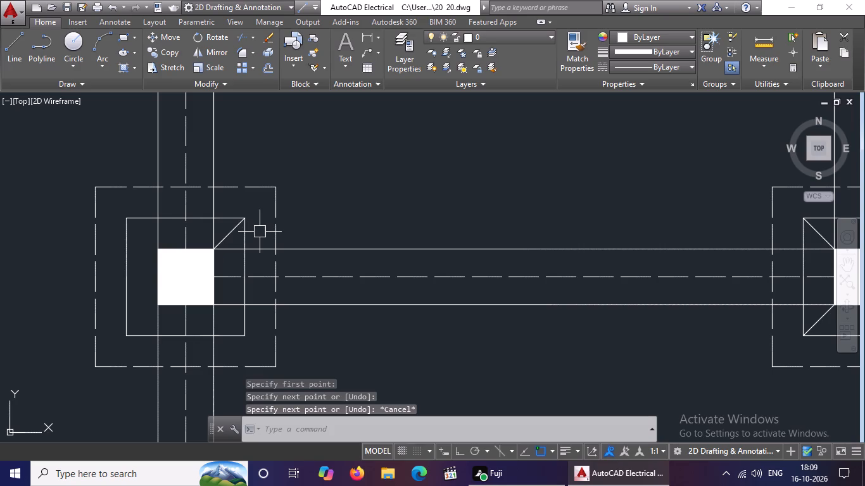
On the column at the long beam's western end, draw lines joining the filled and inner squares' northwestern and southwestern corners.
key("l")
key("Return")
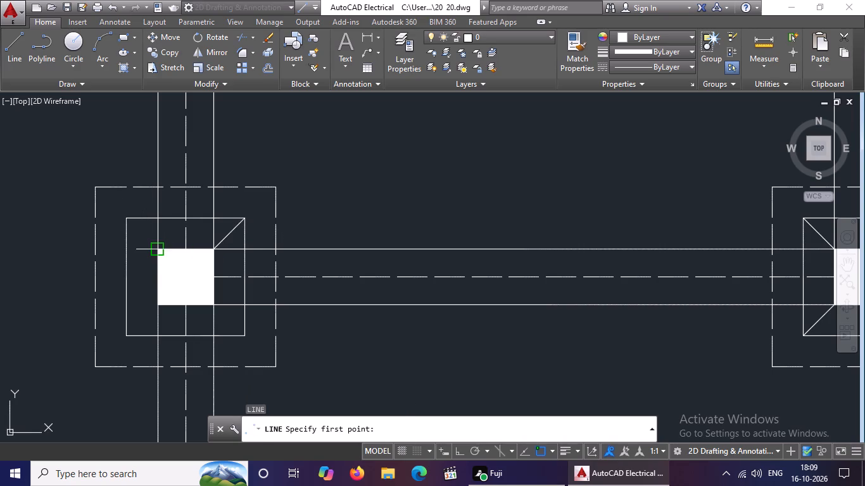
left_click(159, 251)
left_click(132, 219)
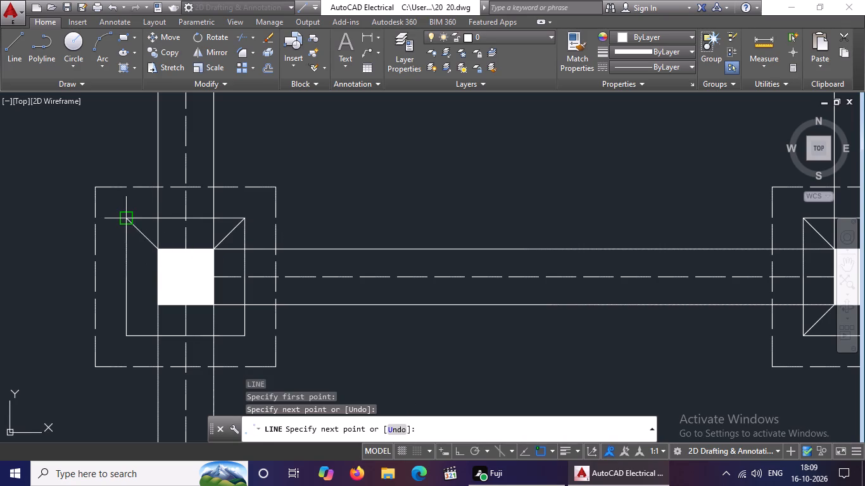
key("Escape")
key("l")
key("Return")
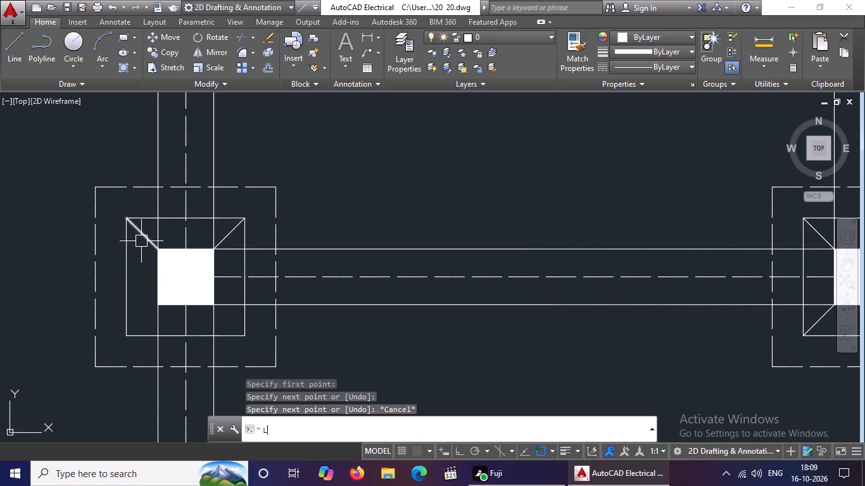
left_click_drag(126, 337, 132, 335)
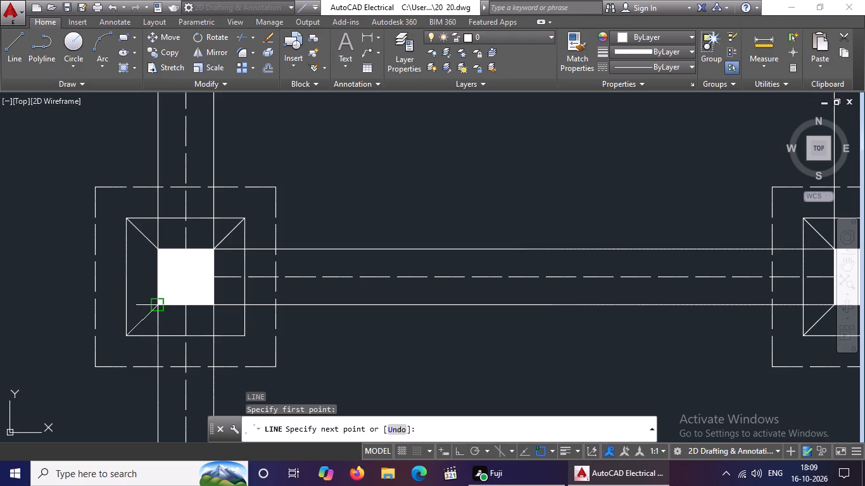
left_click(158, 305)
key("Escape")
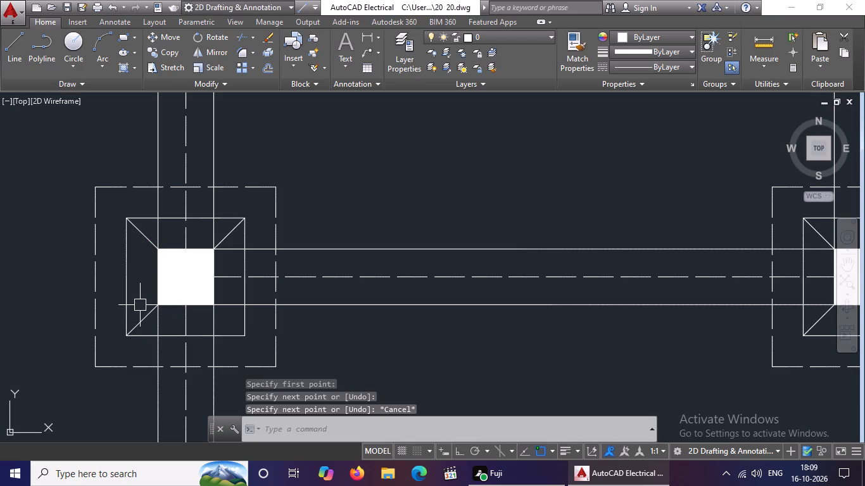
Draw a line joining the southeastern corners of that same column's filled square and inner square.
key("l")
key("Return")
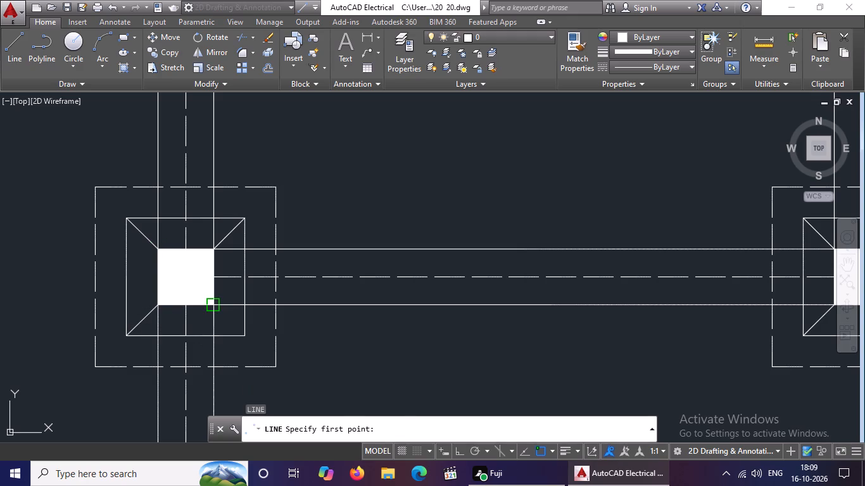
left_click_drag(215, 306, 236, 323)
left_click(243, 338)
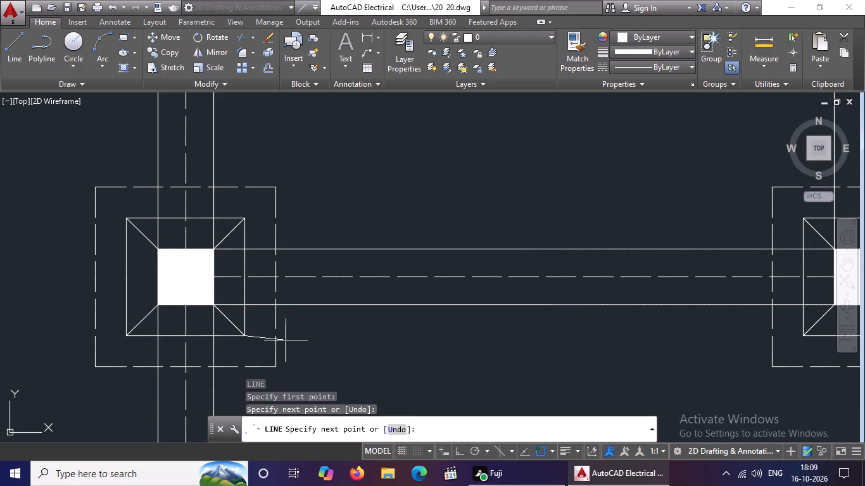
key("Escape")
On the westernmost column of the three-column row to the southeast, draw lines joining the filled and inner squares' southeastern and northeastern corners.
scroll(308, 324, "down", 3)
middle_click_drag(344, 322, 334, 223)
scroll(335, 229, "up", 1)
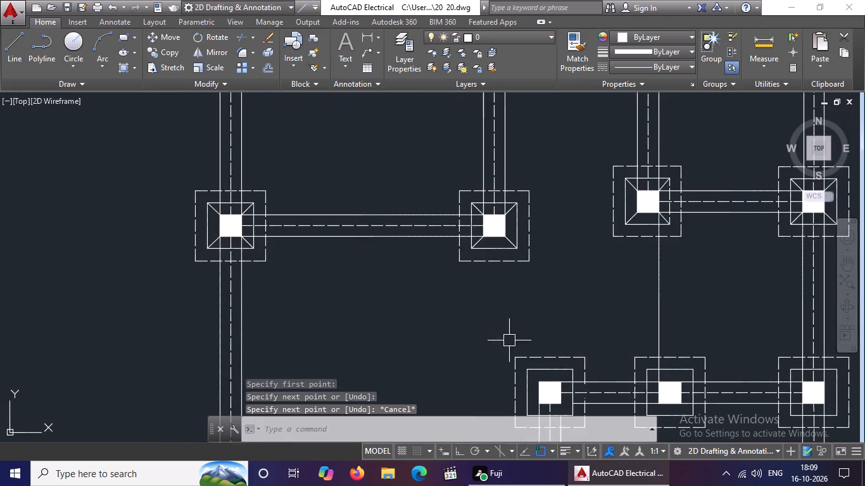
middle_click_drag(555, 331, 477, 247)
scroll(529, 280, "up", 1)
scroll(487, 378, "up", 1)
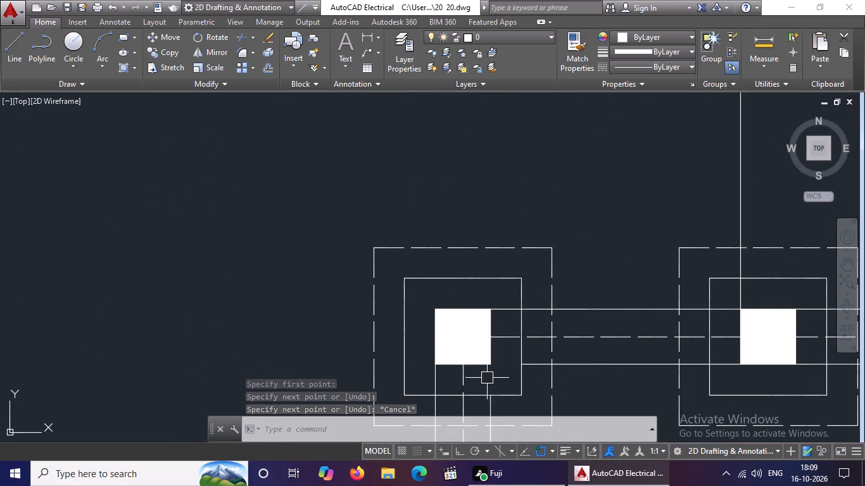
key("Escape")
key("l")
key("Return")
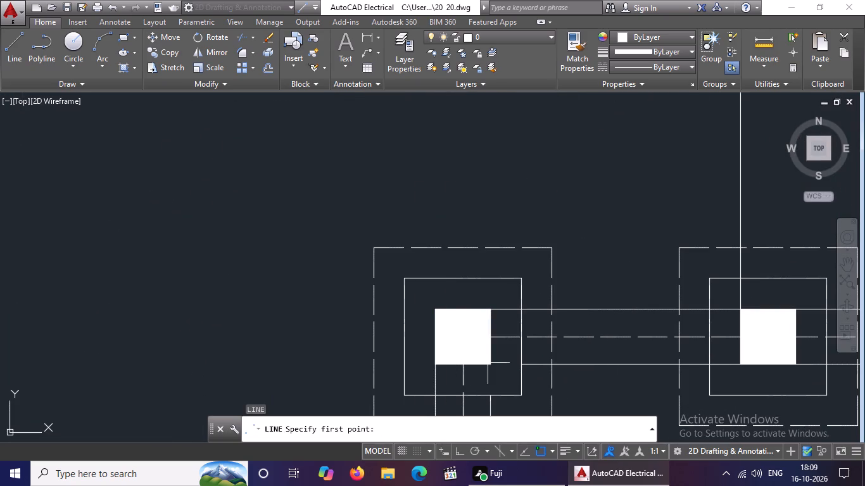
left_click(489, 364)
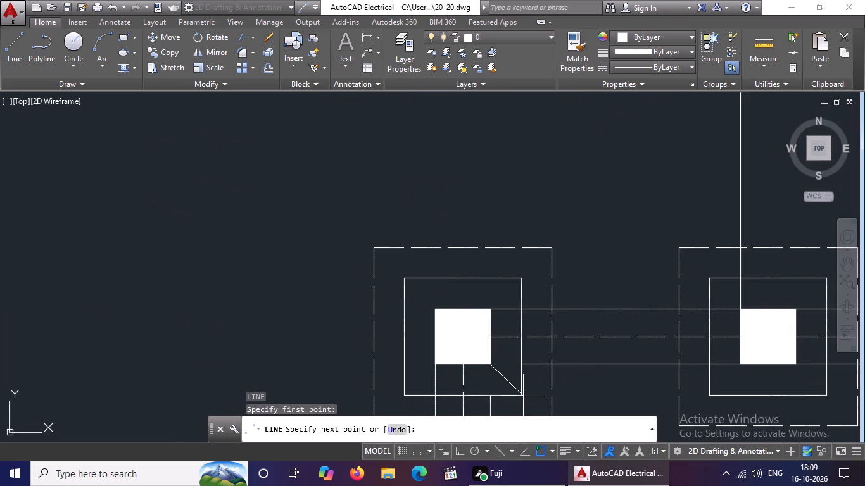
left_click(521, 394)
key("Escape")
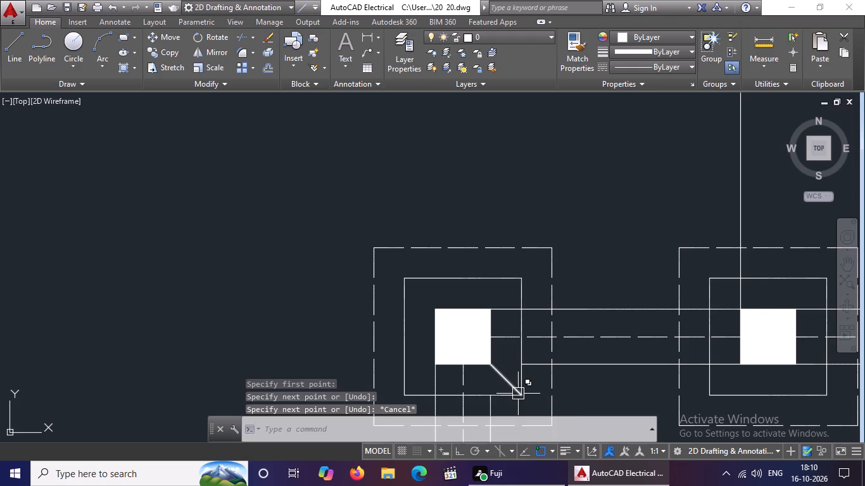
key("l")
key("Return")
left_click(489, 309)
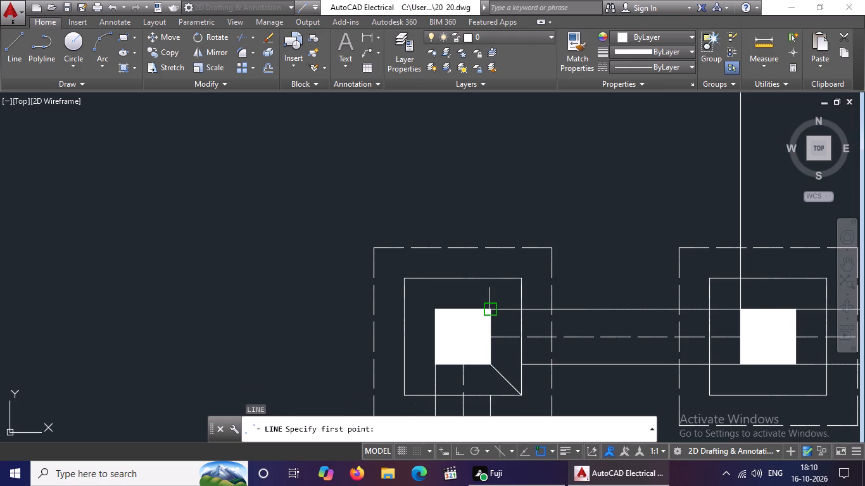
left_click(518, 282)
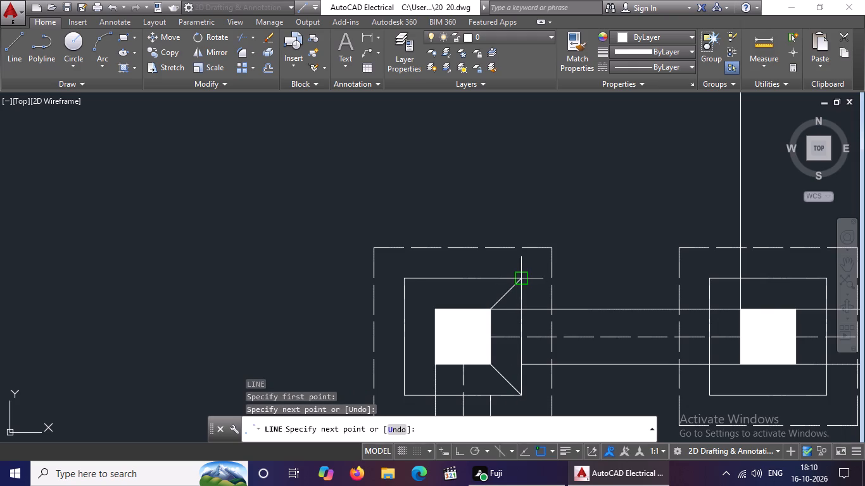
key("Escape")
Draw lines joining the northwestern and southwestern corners of that same column's filled square and inner square.
key("l")
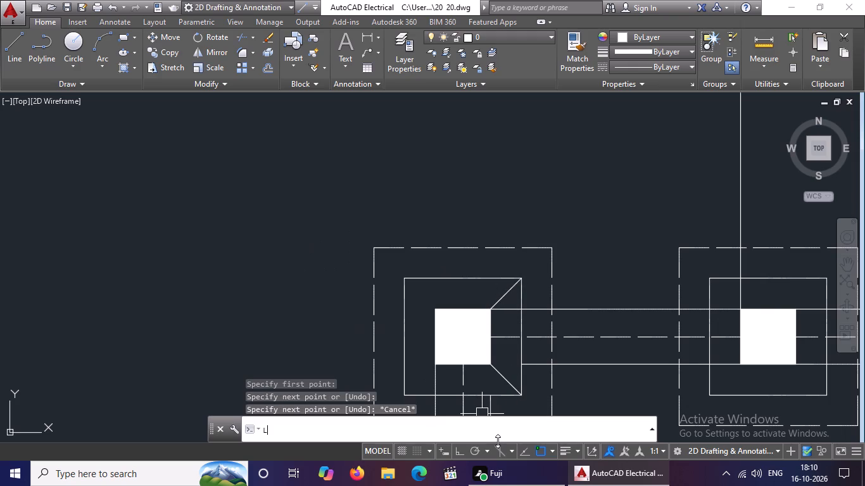
key("Return")
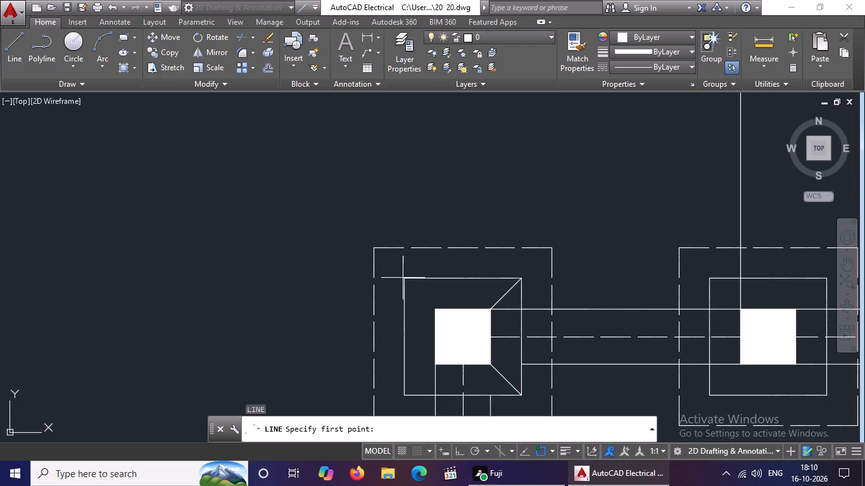
left_click_drag(405, 278, 411, 285)
left_click(436, 310)
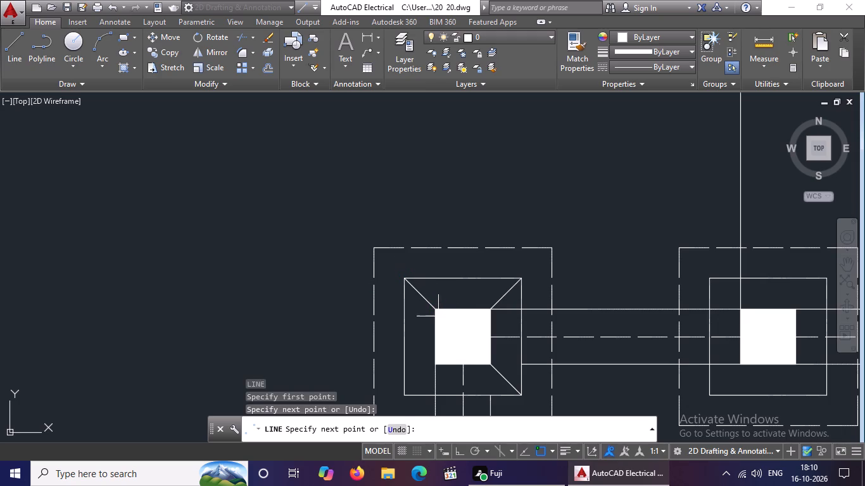
key("Escape")
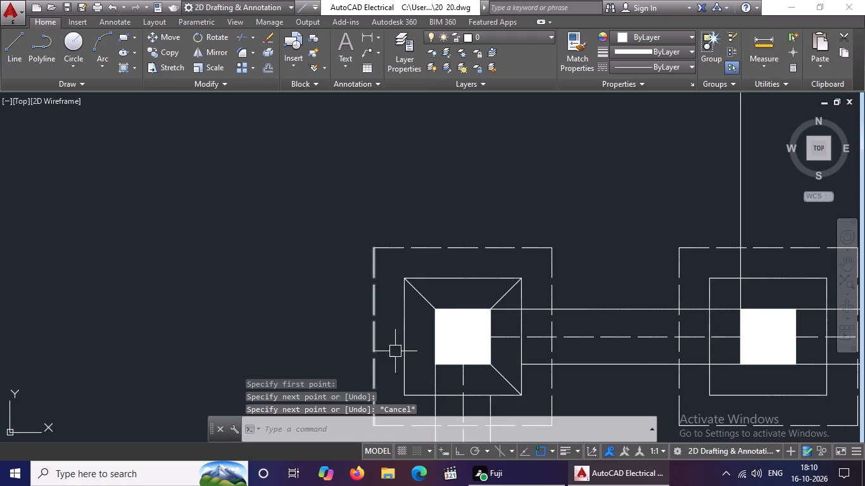
middle_click_drag(492, 296, 500, 259)
key("l")
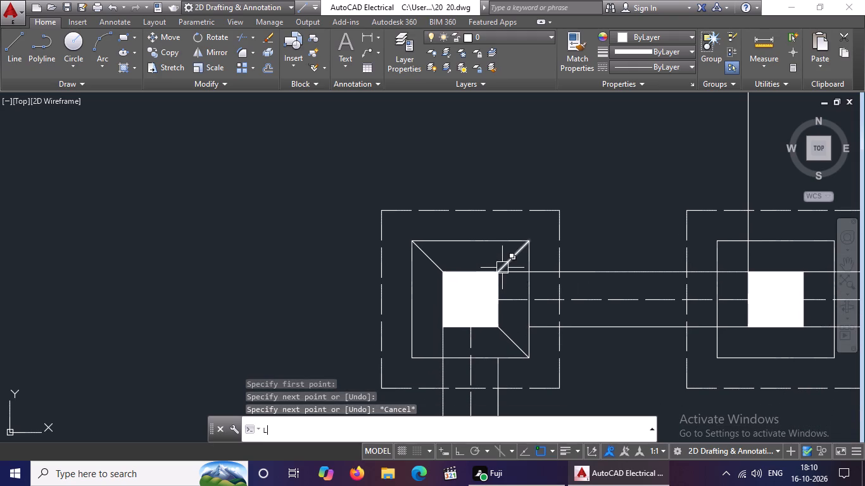
key("Return")
left_click_drag(412, 354, 417, 351)
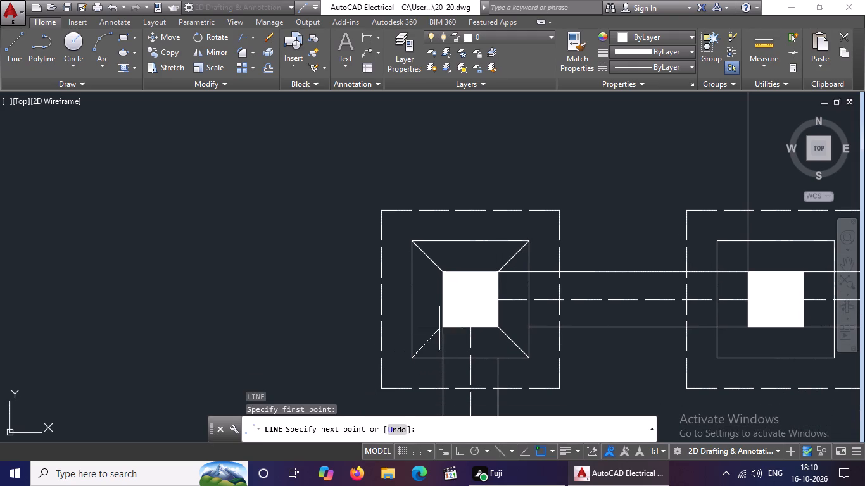
left_click(443, 328)
key("Escape")
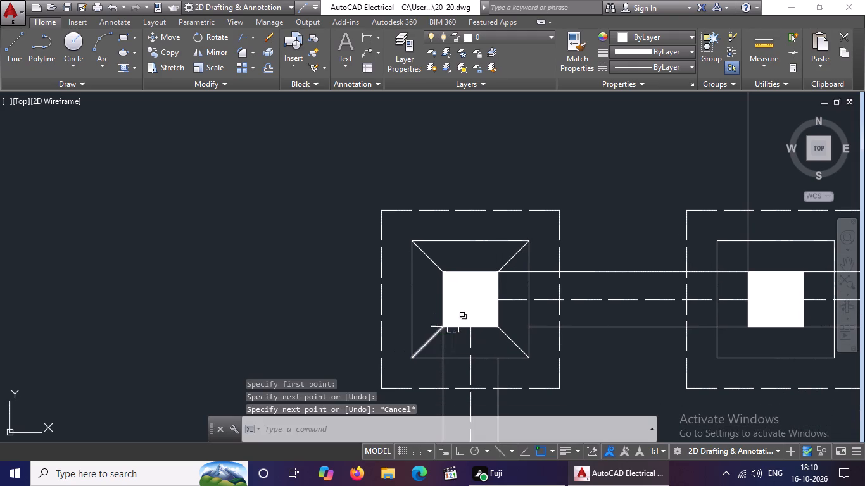
On the middle column of the three-column row, draw lines joining the filled and inner squares' southwestern and northwestern corners.
scroll(500, 303, "down", 2)
middle_click_drag(576, 330, 453, 327)
scroll(571, 327, "up", 1)
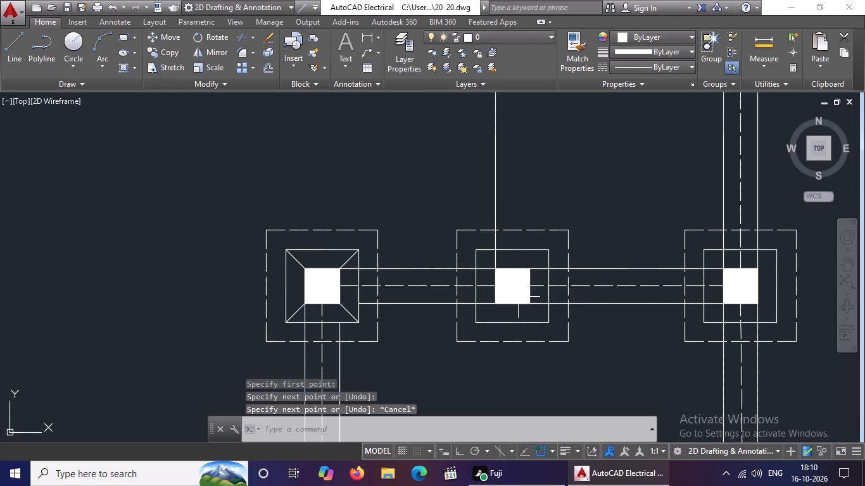
scroll(518, 297, "up", 1)
key("Escape")
key("l")
key("Return")
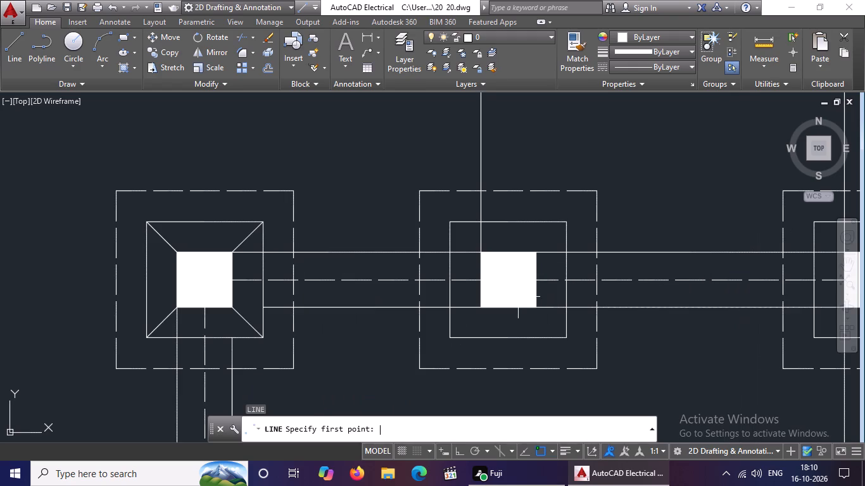
left_click_drag(483, 309, 468, 318)
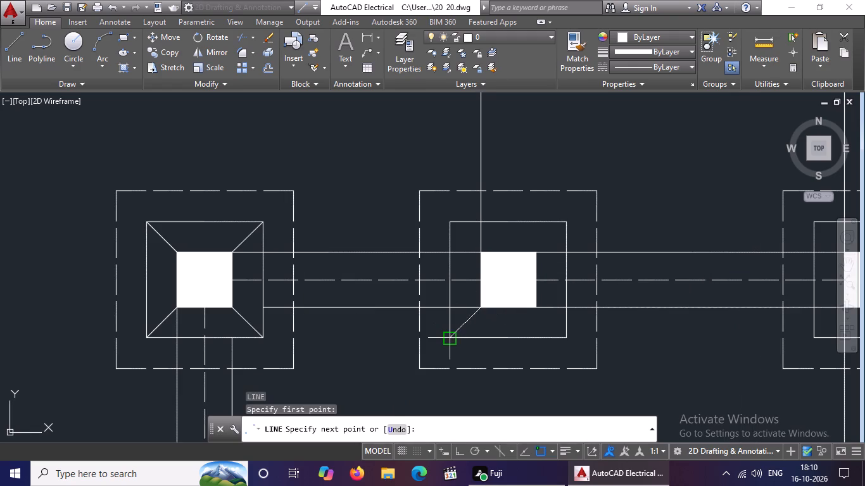
left_click(452, 339)
key("Escape")
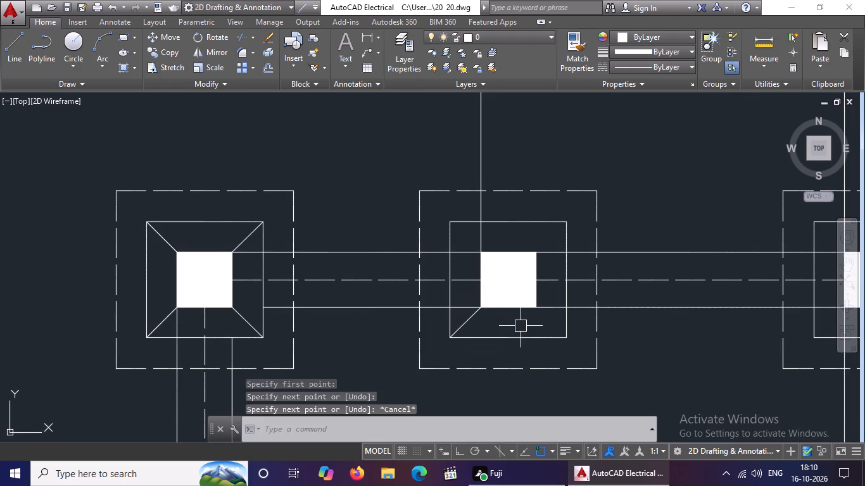
key("l")
key("Return")
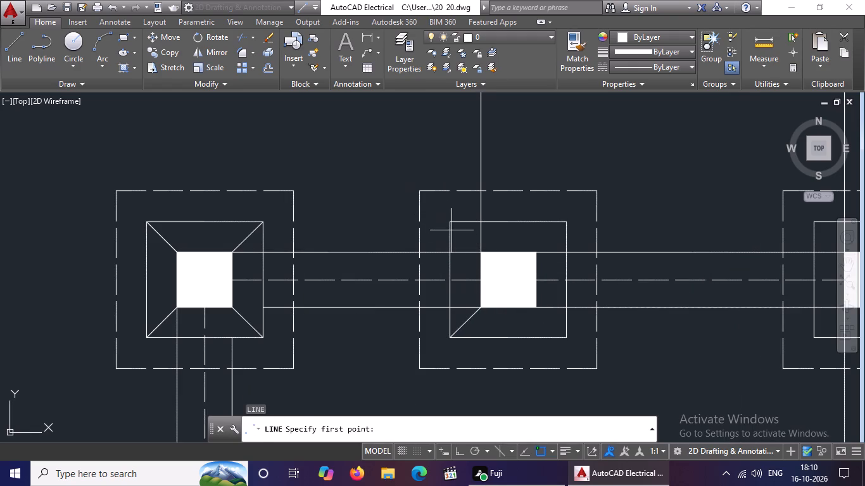
left_click_drag(448, 223, 455, 234)
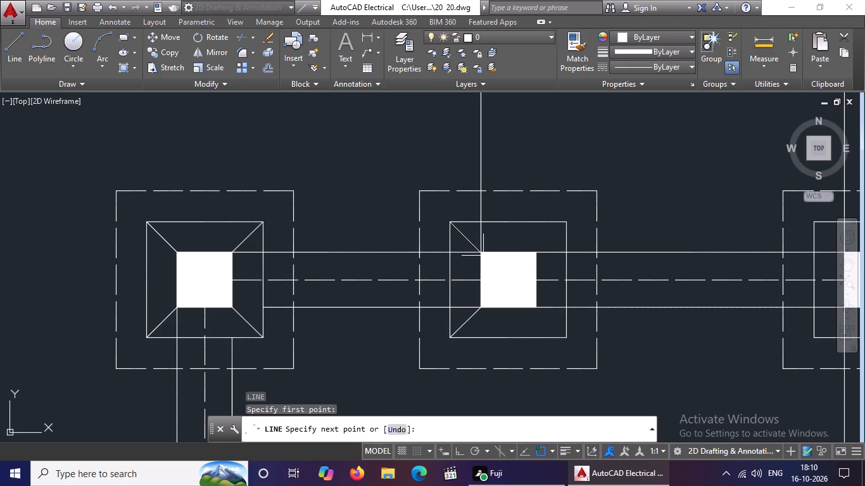
left_click(479, 252)
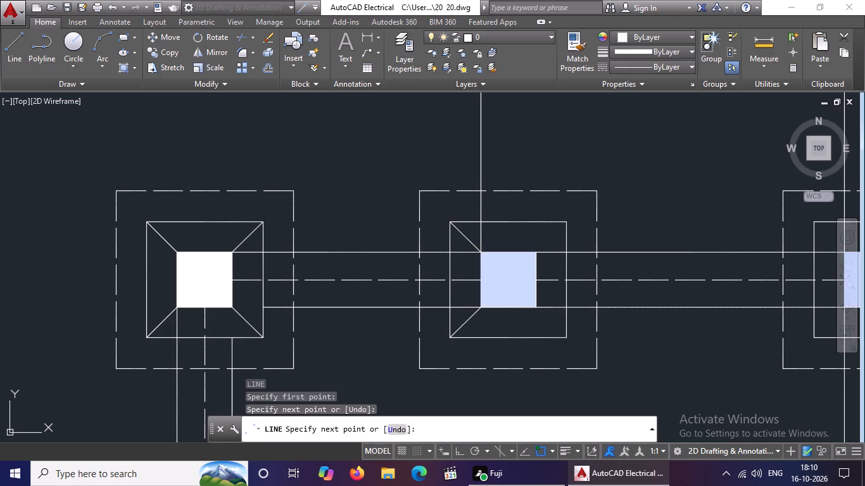
key("Escape")
Draw lines joining the northeastern and southeastern corners of the middle column's filled square and inner square.
key("l")
key("Return")
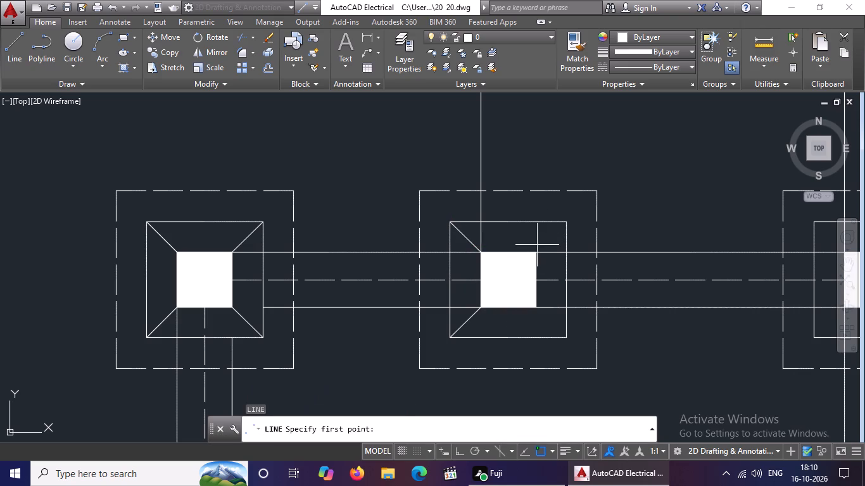
left_click(533, 252)
left_click(563, 226)
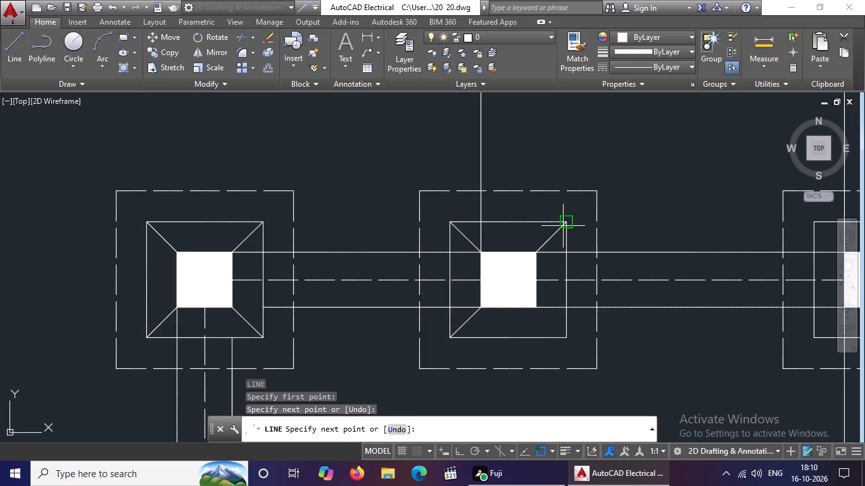
key("Escape")
key("l")
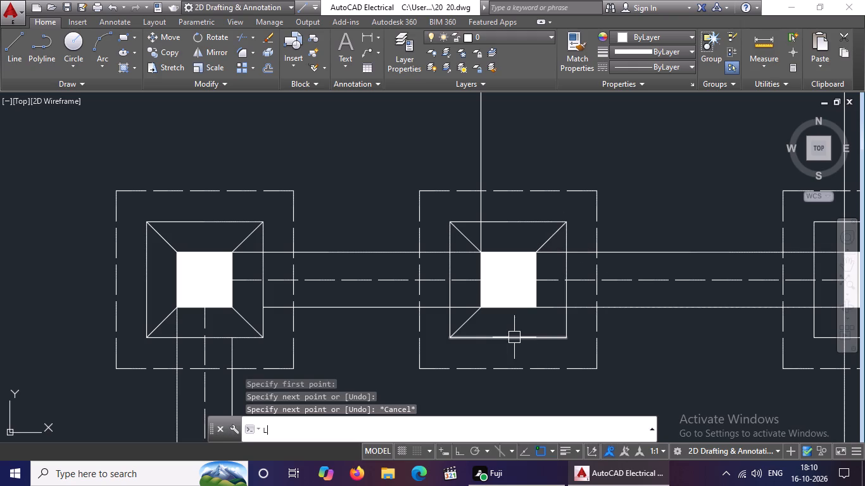
key("Return")
left_click(536, 305)
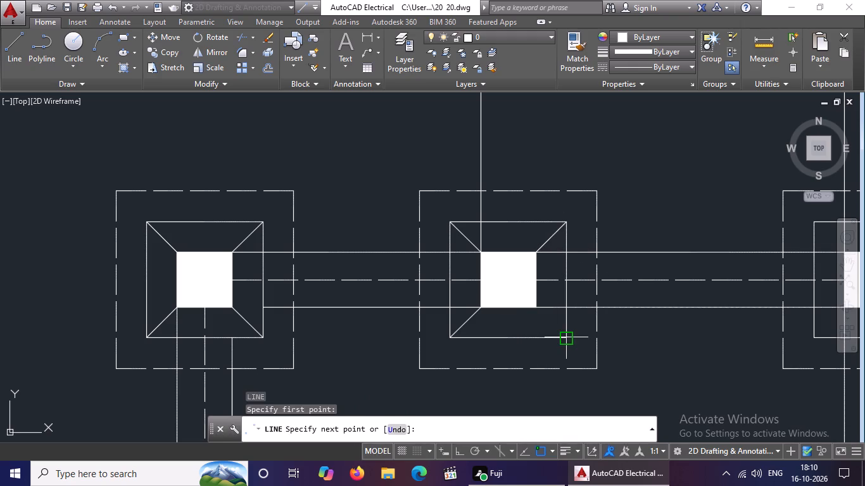
left_click(564, 340)
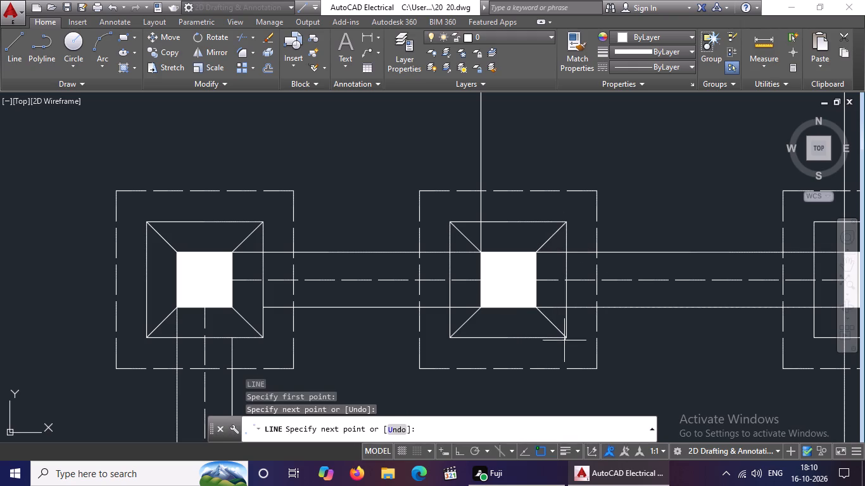
key("Escape")
On the easternmost column of the three-column row, draw lines joining the filled and inner squares' northwestern and southwestern corners.
scroll(564, 342, "down", 2)
middle_click_drag(622, 343, 448, 300)
scroll(449, 300, "up", 1)
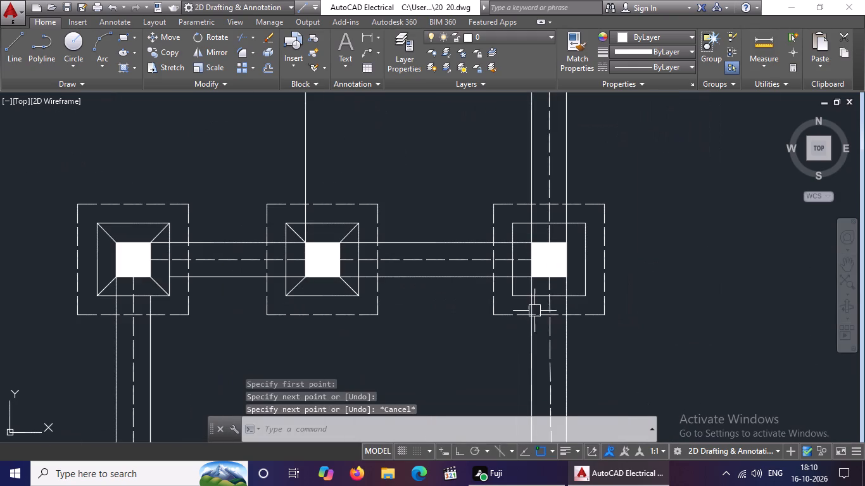
key("Escape")
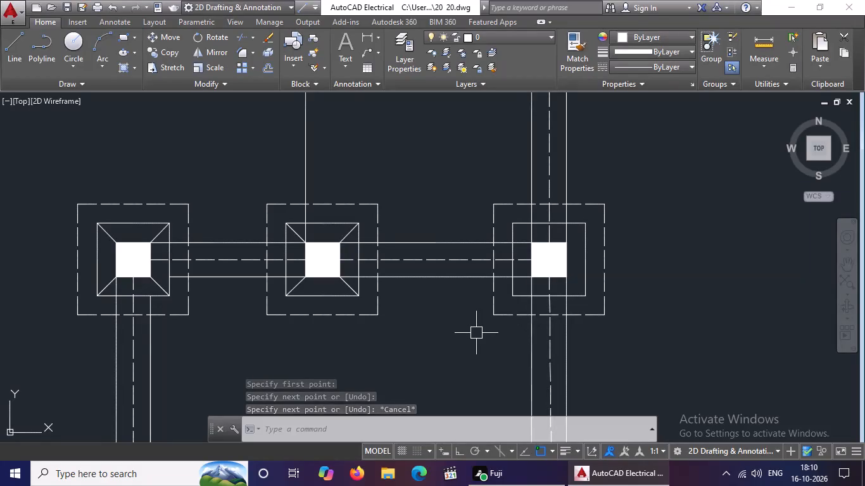
key("l")
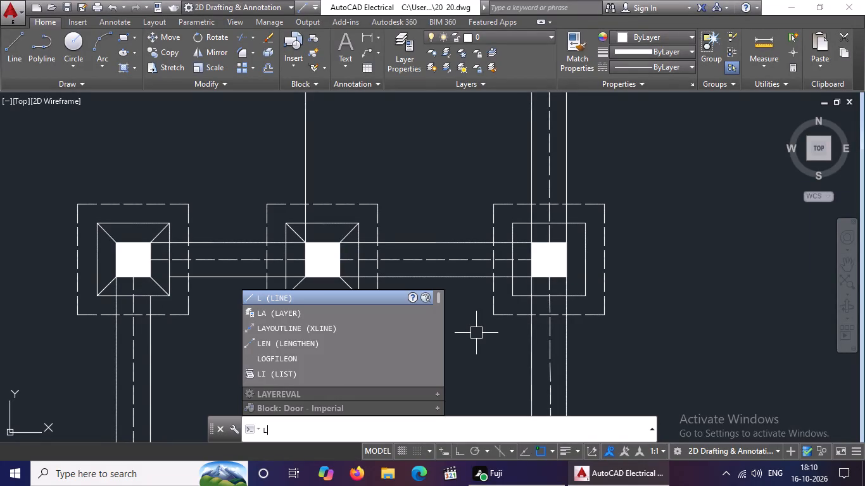
key("Return")
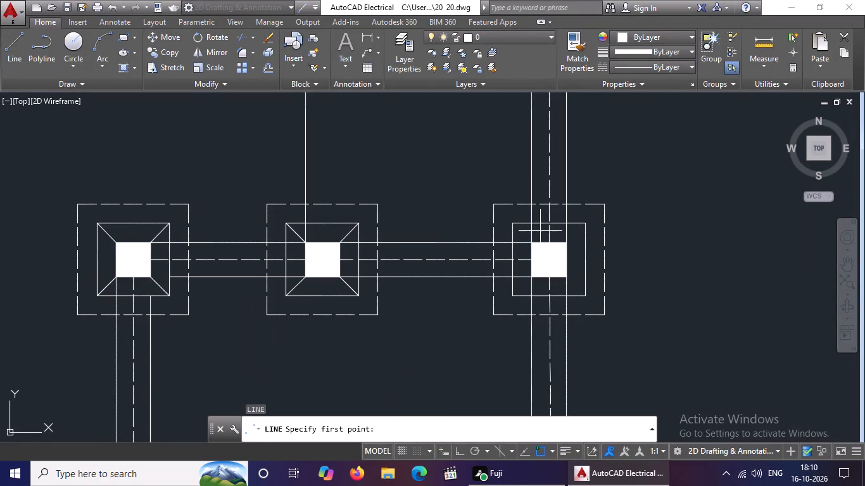
left_click_drag(515, 221, 524, 228)
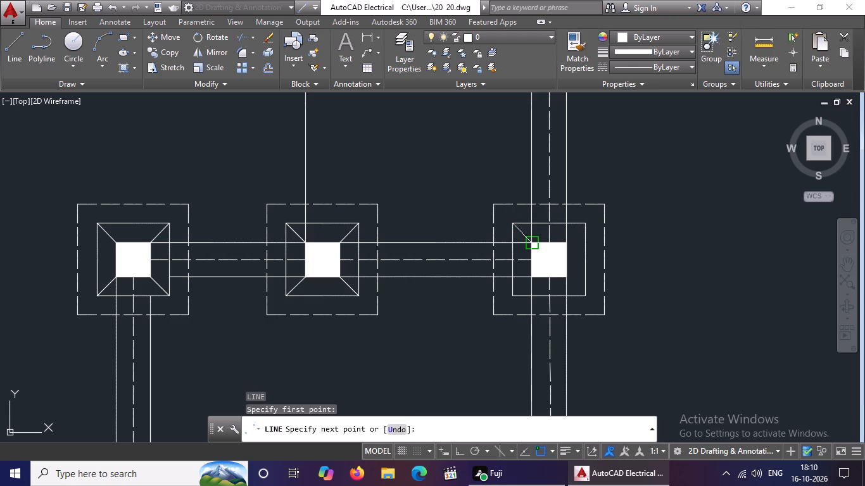
left_click(535, 243)
key("Escape")
key("l")
key("Return")
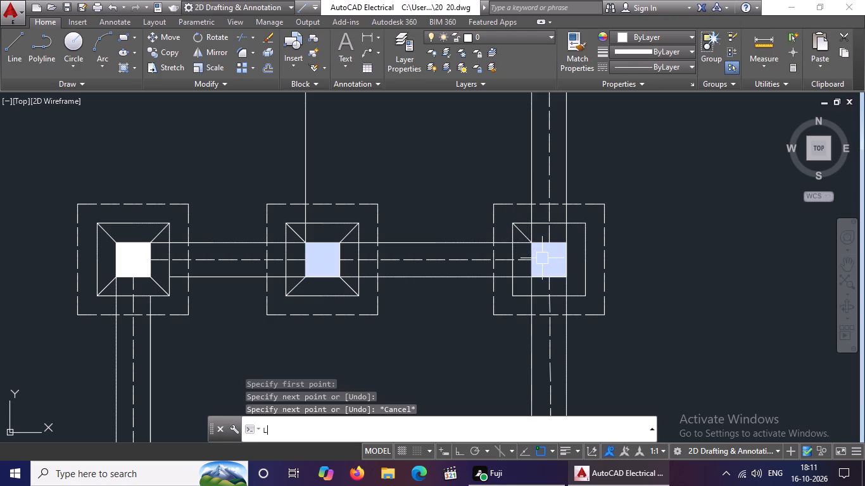
left_click(513, 292)
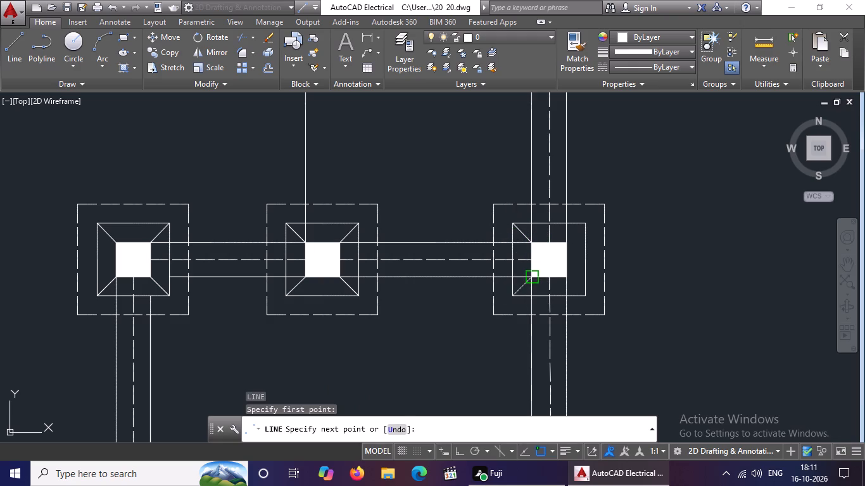
left_click(536, 278)
key("Escape")
Draw lines joining the southeastern and northeastern corners of that same easternmost column's filled square and inner square.
key("l")
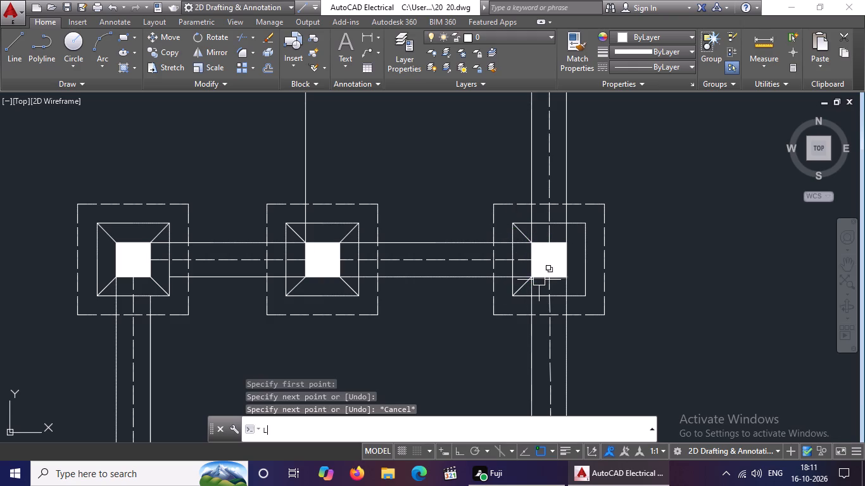
key("Return")
left_click(560, 275)
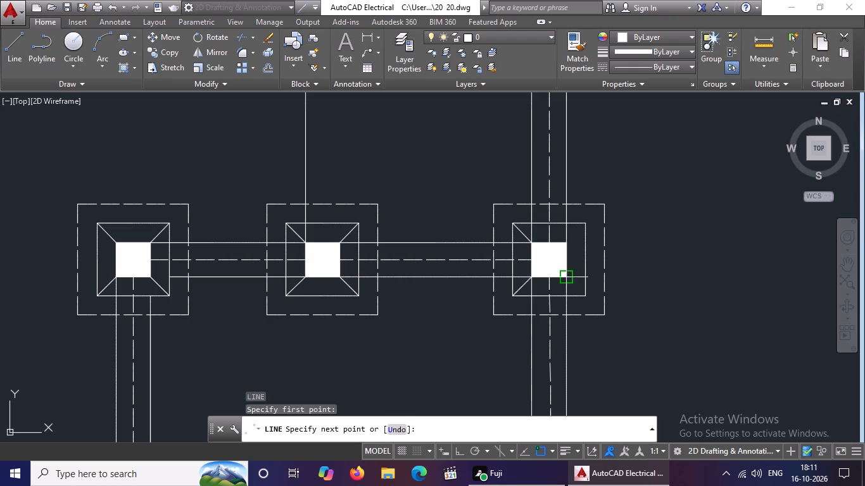
left_click(586, 296)
key("Escape")
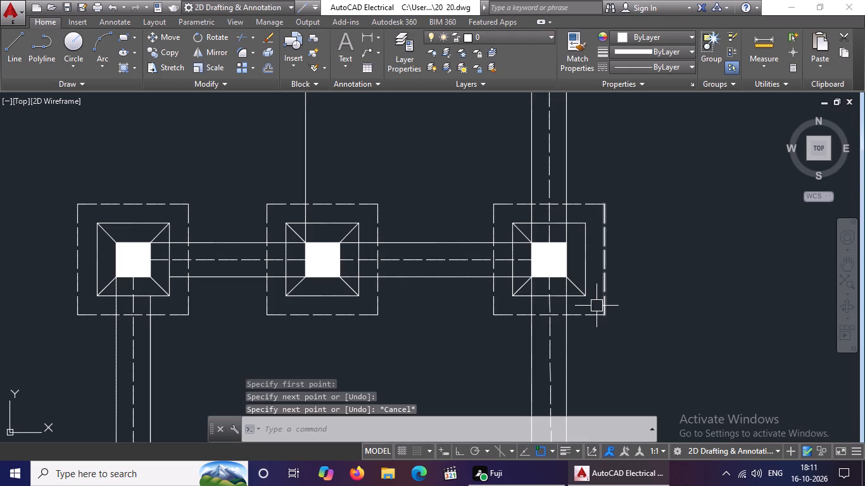
key("l")
key("Return")
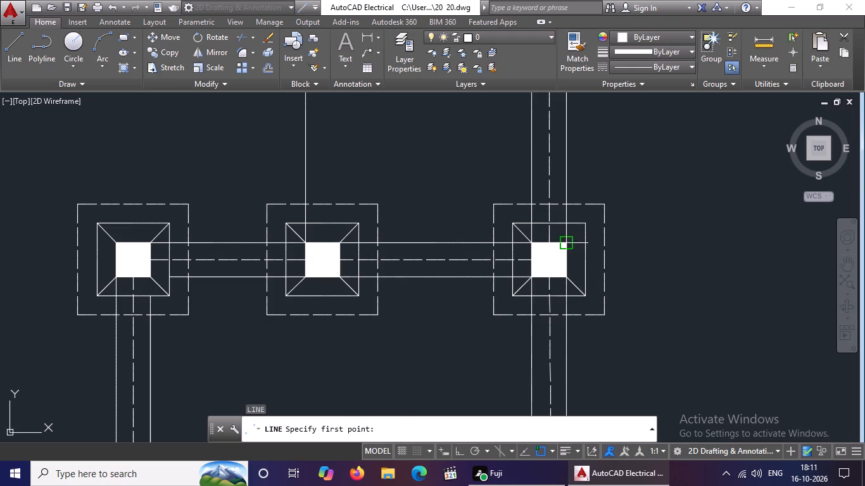
left_click_drag(562, 243, 569, 237)
left_click(586, 226)
key("Escape")
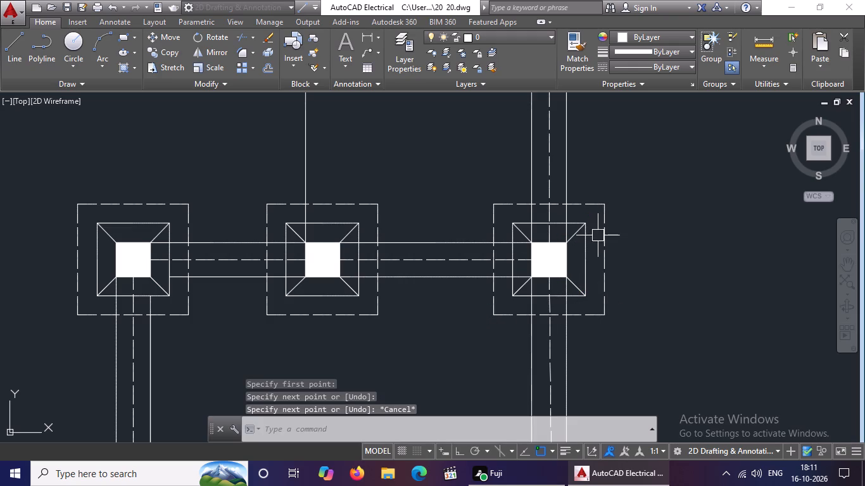
On the southeastern corner column of the layout's southernmost row, draw lines joining the filled and inner squares' southeastern and northeastern corners.
scroll(619, 239, "down", 1)
middle_click_drag(522, 209, 519, 304)
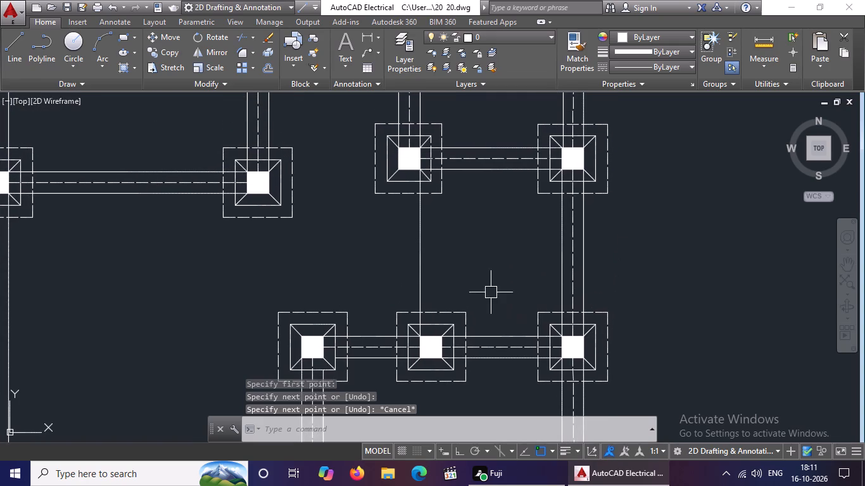
scroll(187, 139, "down", 1)
middle_click_drag(187, 139, 213, 171)
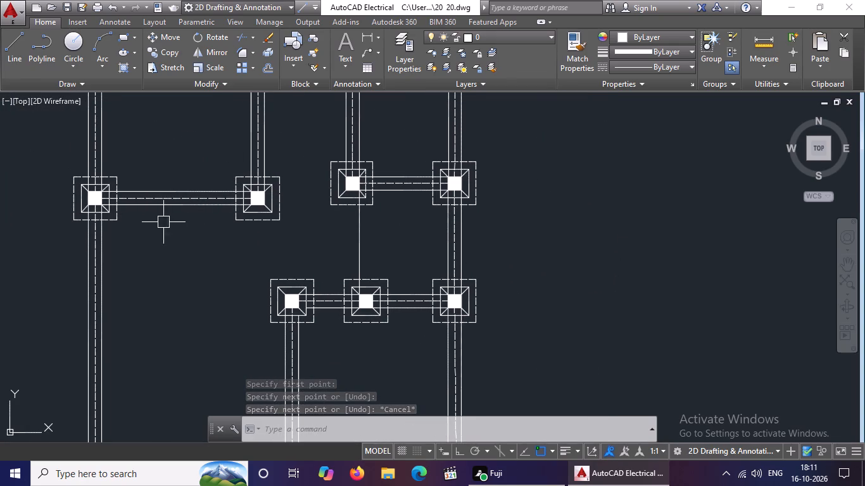
middle_click_drag(267, 193, 318, 142)
scroll(314, 145, "up", 1)
scroll(389, 283, "down", 3)
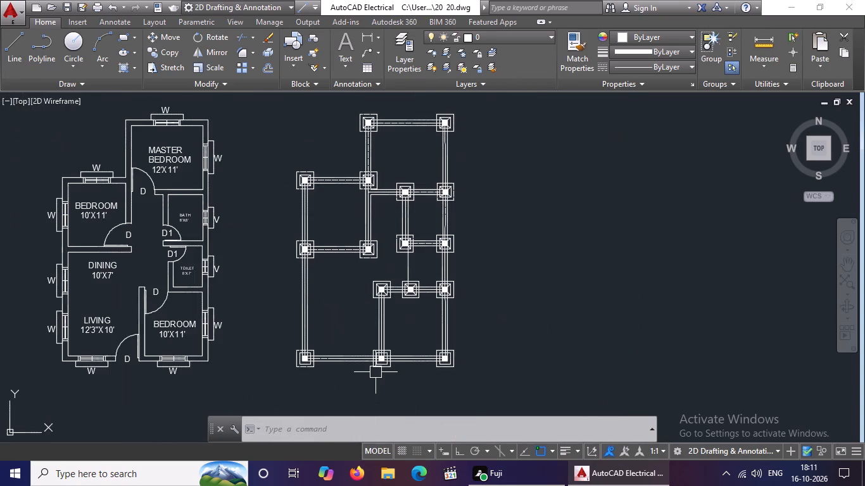
scroll(376, 373, "up", 3)
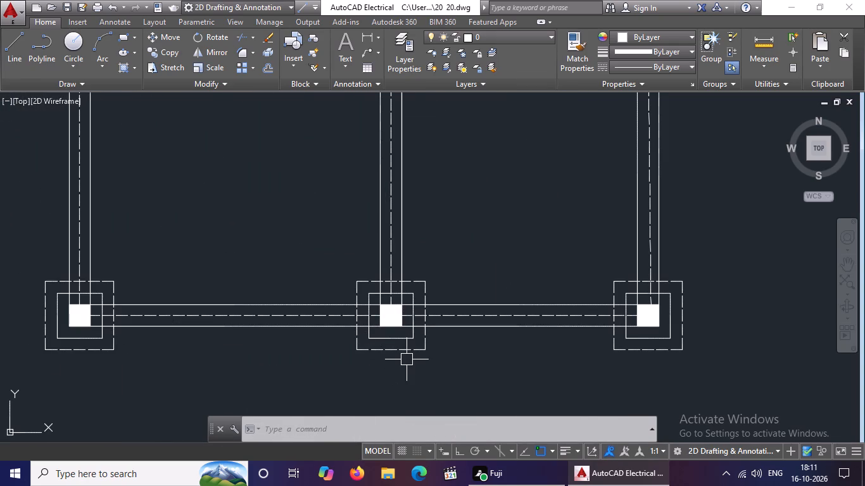
scroll(408, 359, "up", 1)
scroll(335, 329, "down", 1)
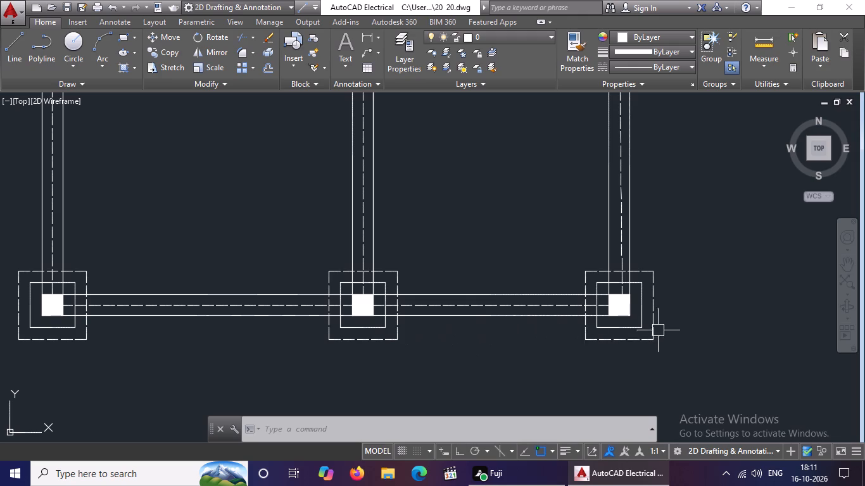
key("Escape")
key("l")
key("Return")
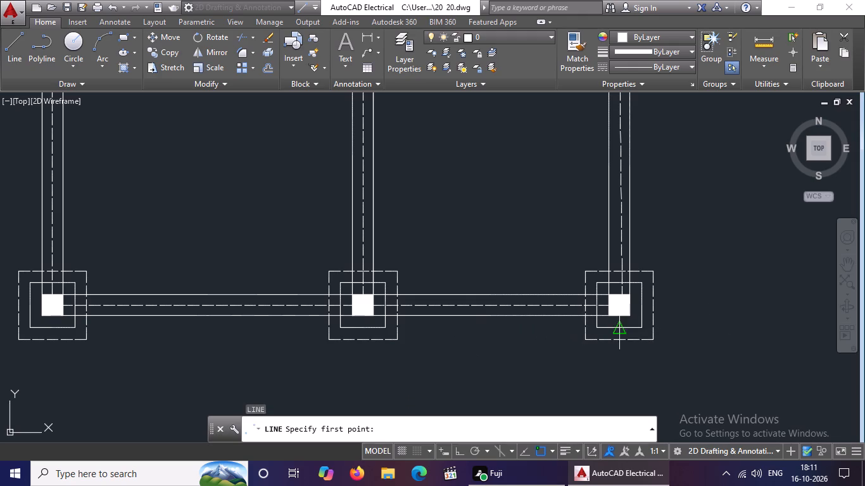
left_click(629, 316)
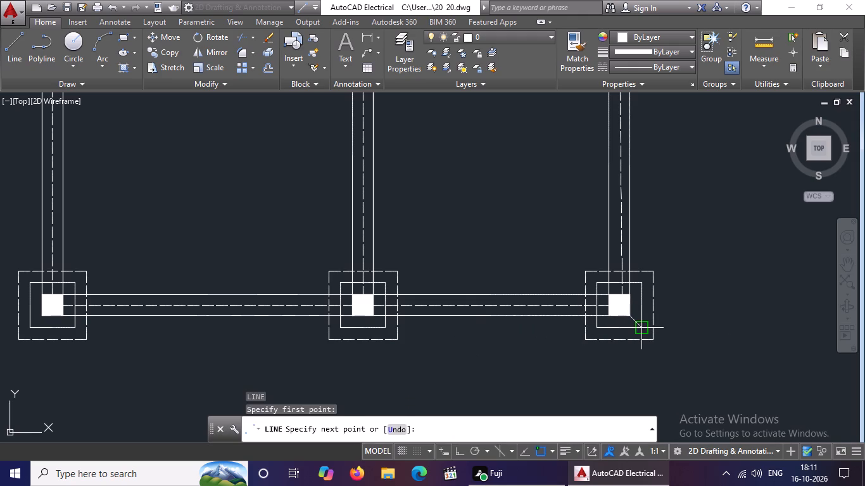
left_click(641, 330)
key("Escape")
key("l")
key("Return")
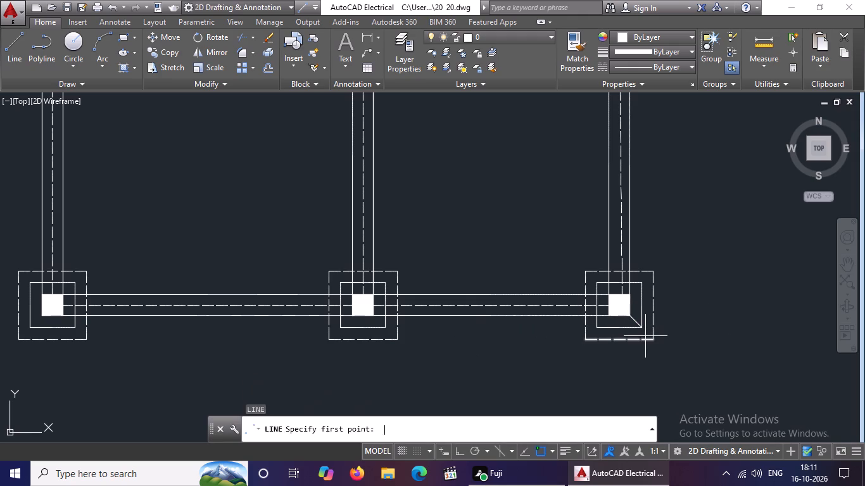
left_click(635, 294)
left_click(643, 282)
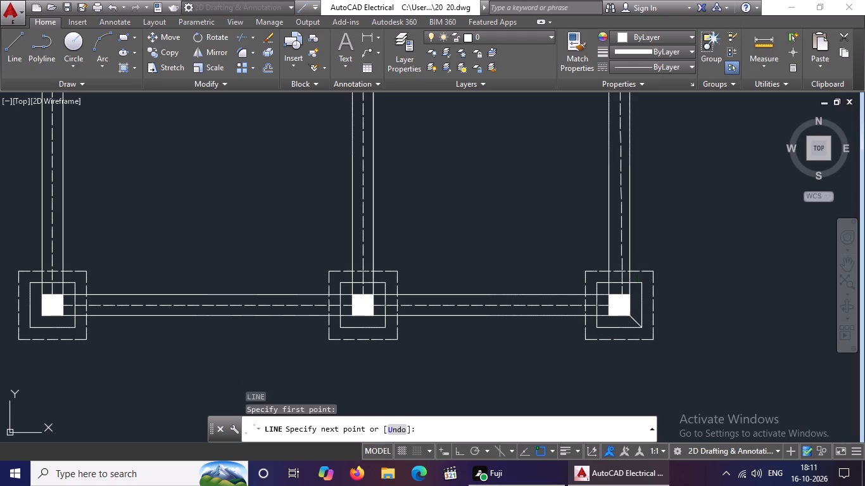
key("Escape")
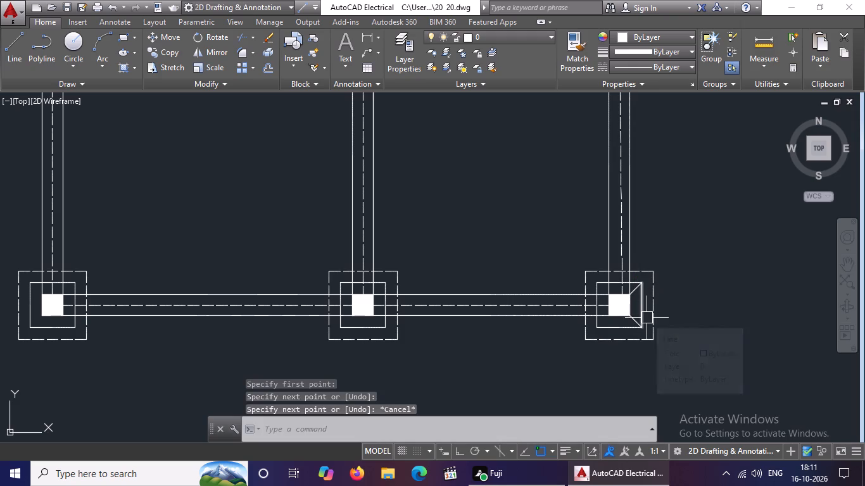
Draw lines joining the southwestern and northwestern corners of that southeastern corner column's filled square and inner square.
key("l")
key("Return")
left_click(597, 325)
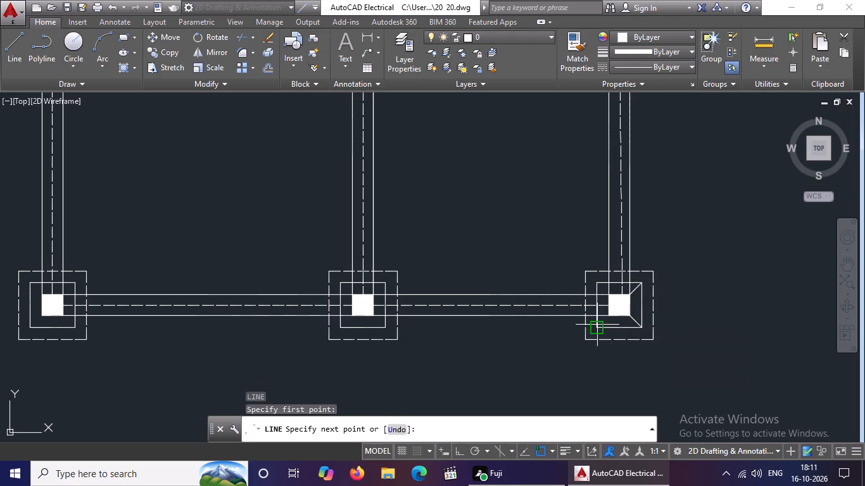
left_click(609, 313)
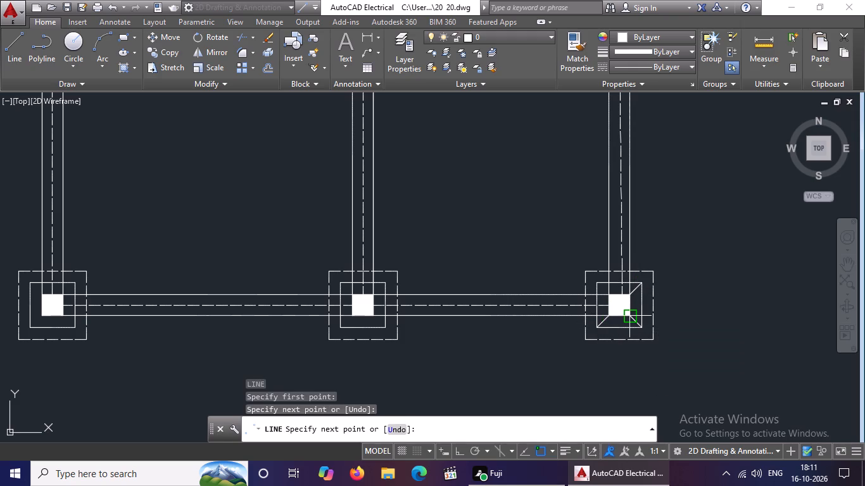
key("Escape")
key("l")
key("Return")
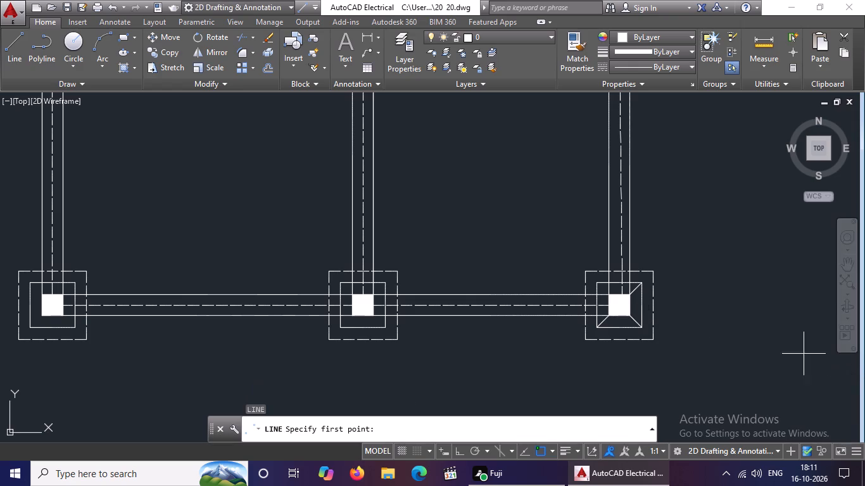
scroll(597, 291, "up", 1)
left_click(598, 276)
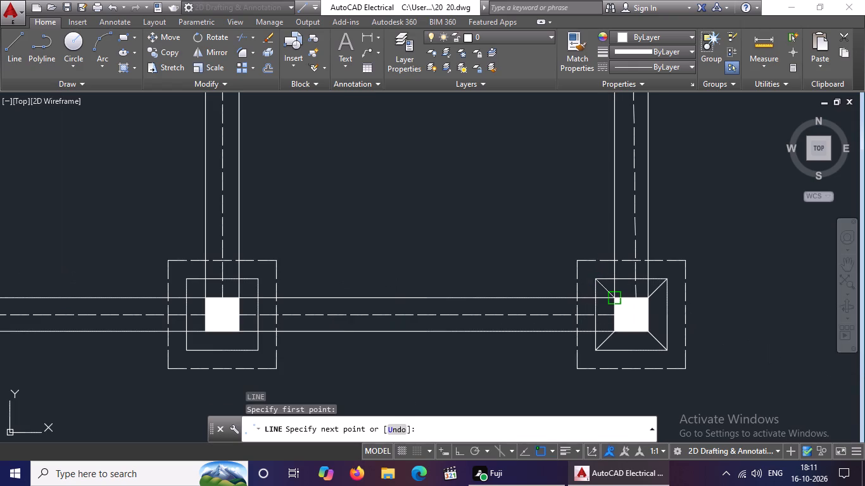
left_click(615, 296)
key("Escape")
On the middle column of the southernmost row, draw lines joining the filled and inner squares' southeastern and southwestern corners.
scroll(638, 333, "down", 1)
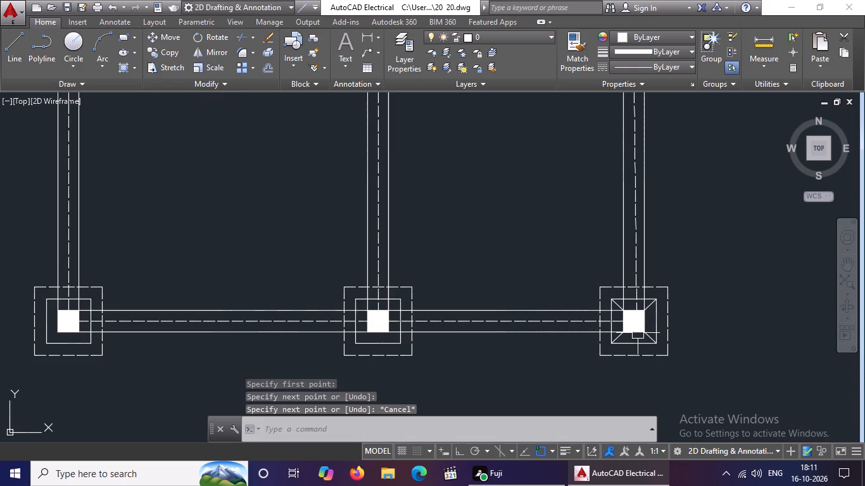
key("l")
key("Return")
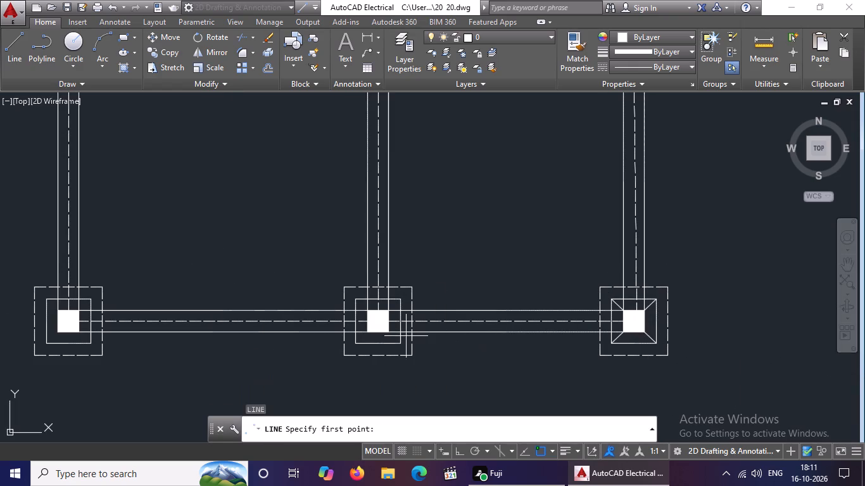
scroll(385, 333, "up", 1)
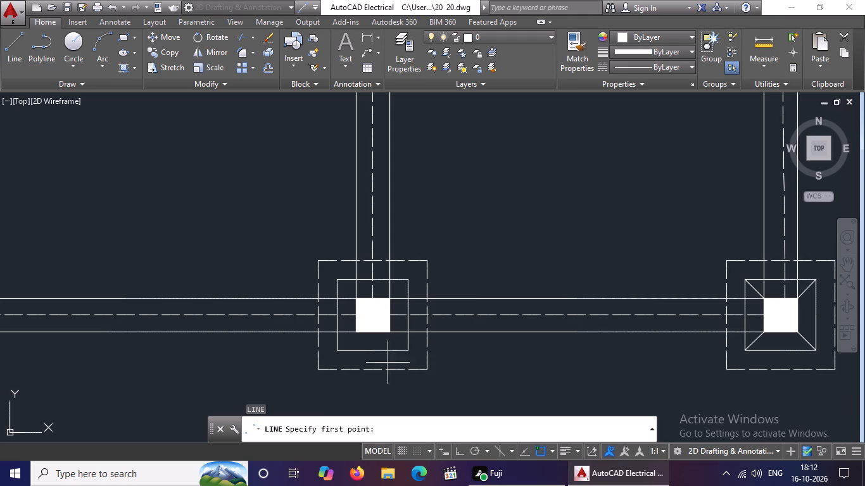
left_click(389, 330)
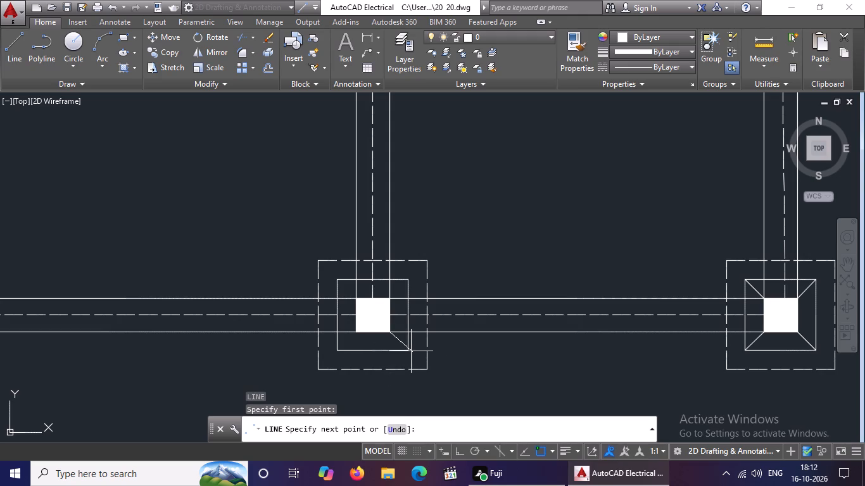
left_click(408, 349)
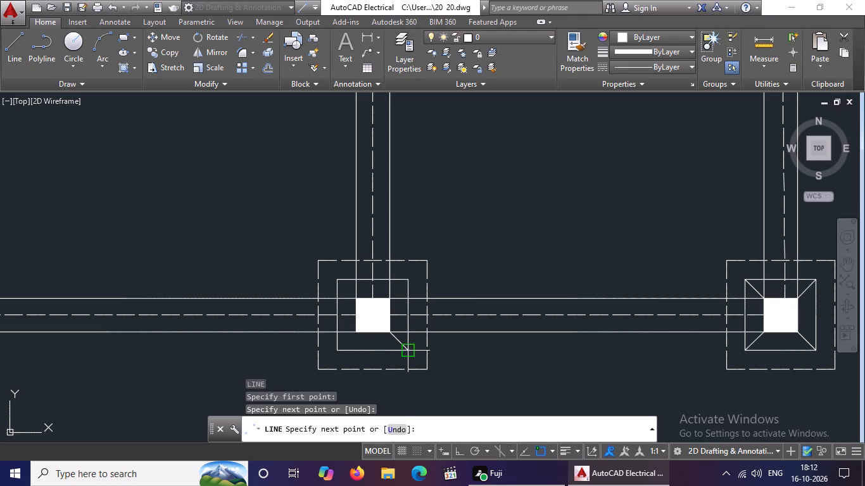
key("Escape")
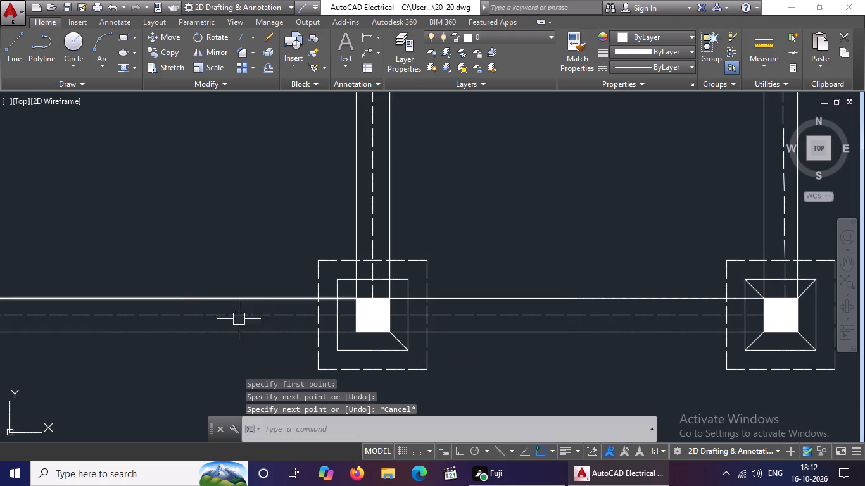
key("l")
key("Return")
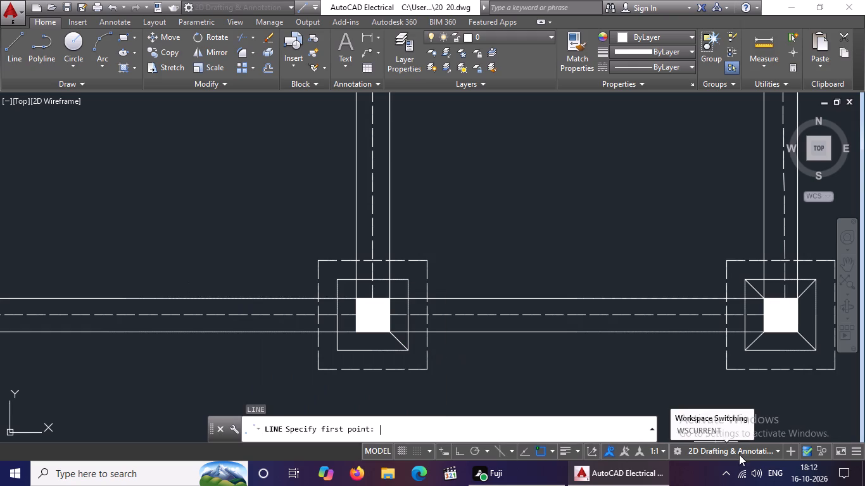
left_click(338, 350)
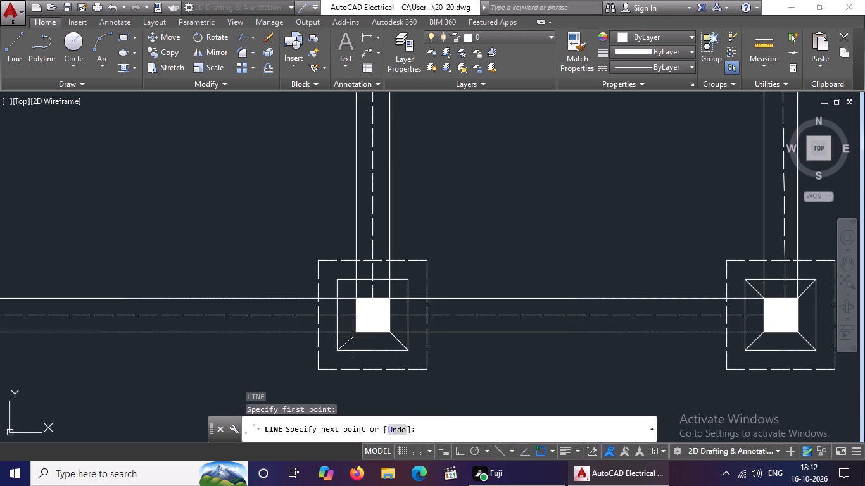
left_click(358, 329)
key("Escape")
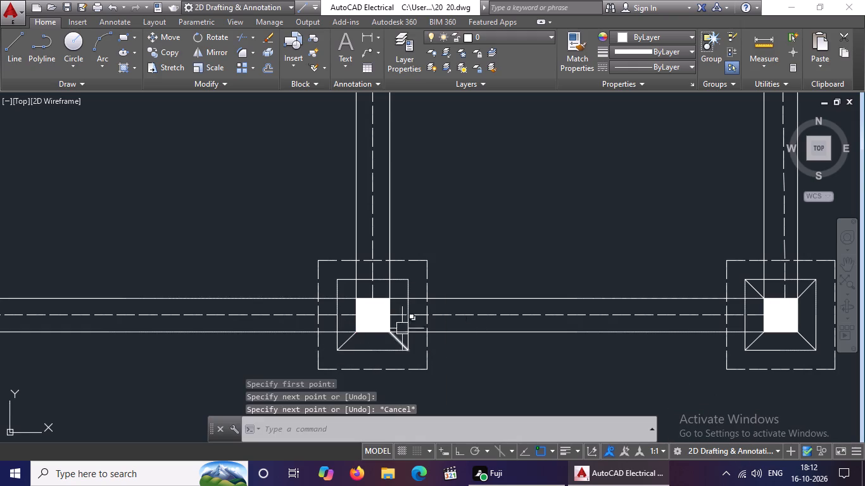
Draw lines joining the northeastern and northwestern corners of that same middle column's filled square and inner square.
key("l")
key("Return")
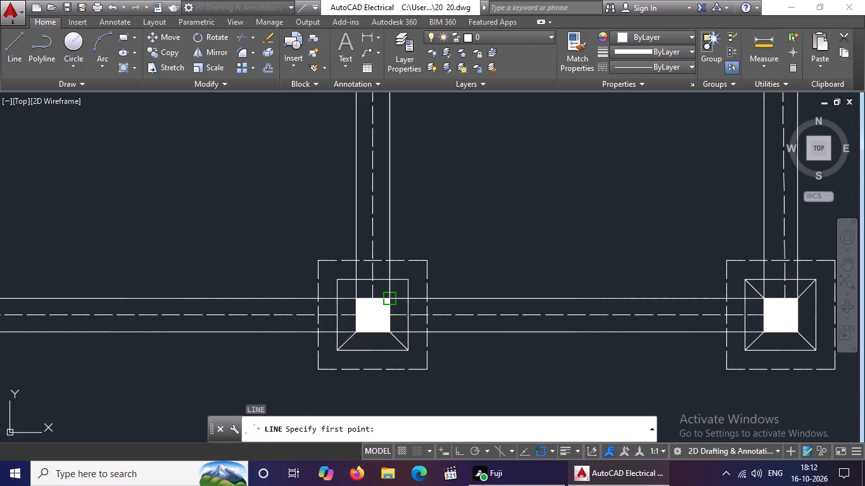
left_click(391, 299)
left_click(407, 282)
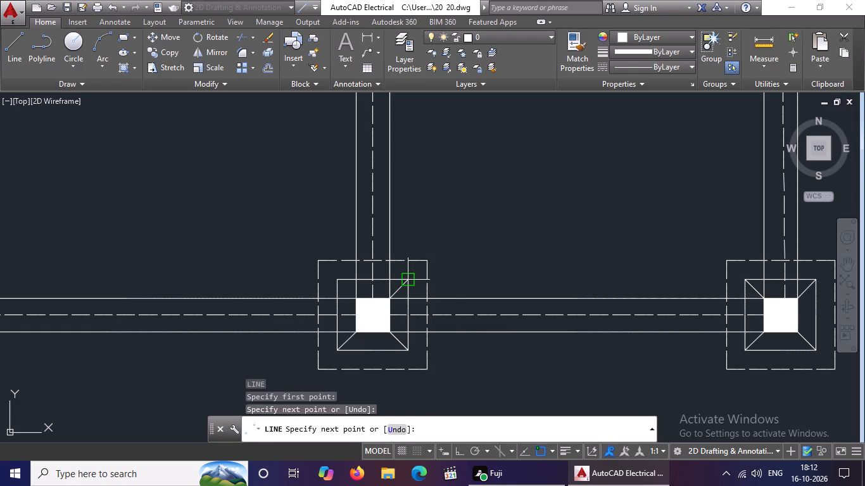
key("Escape")
key("l")
key("Return")
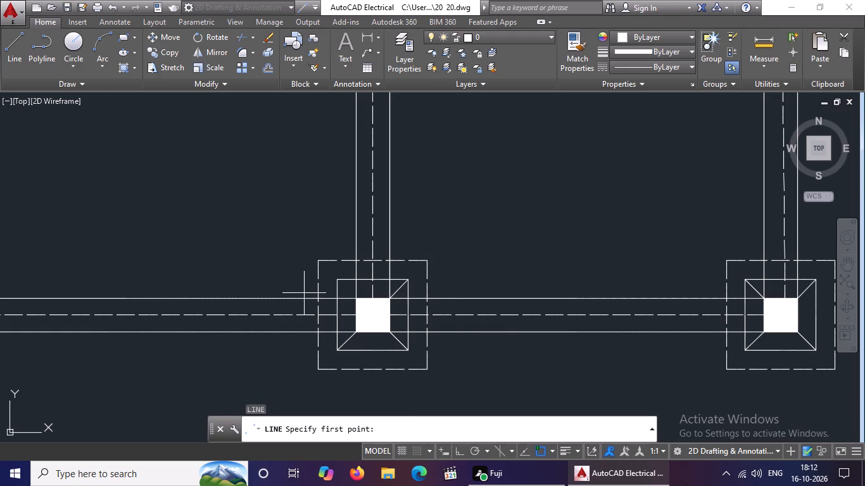
left_click(335, 278)
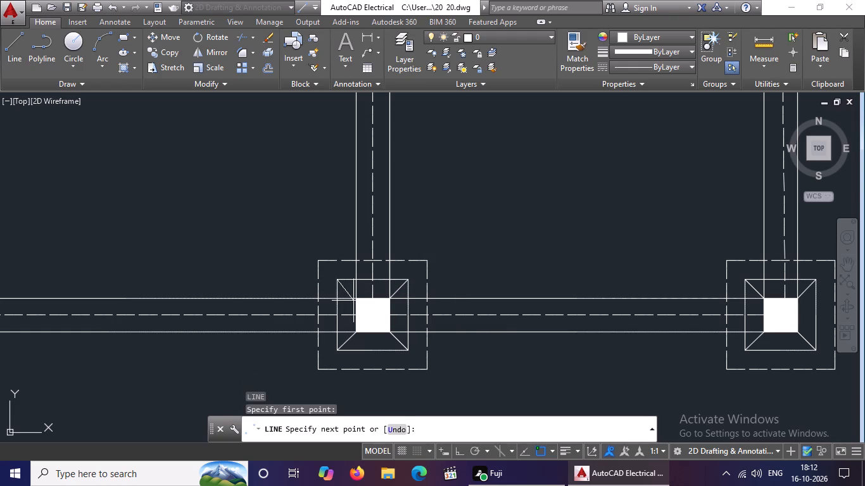
left_click(355, 299)
key("Escape")
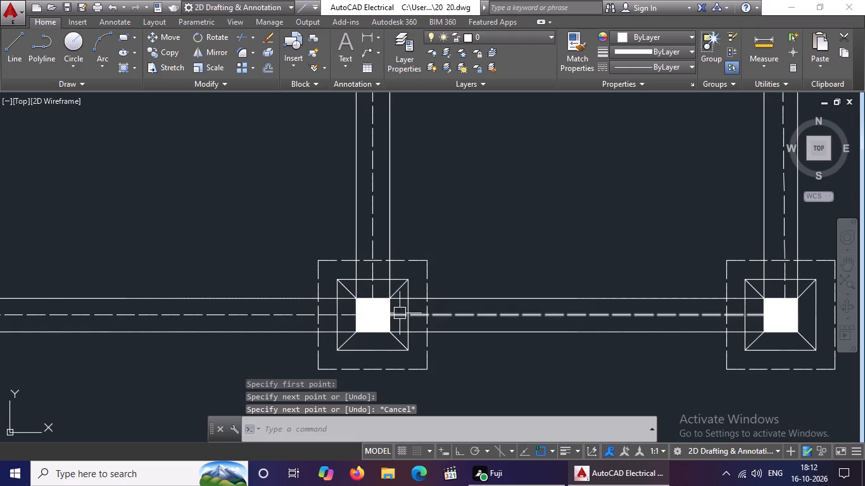
On the southwestern corner column of the southernmost row, draw lines joining the filled and inner squares' northeastern and northwestern corners.
scroll(405, 311, "down", 1)
middle_click_drag(187, 284, 363, 320)
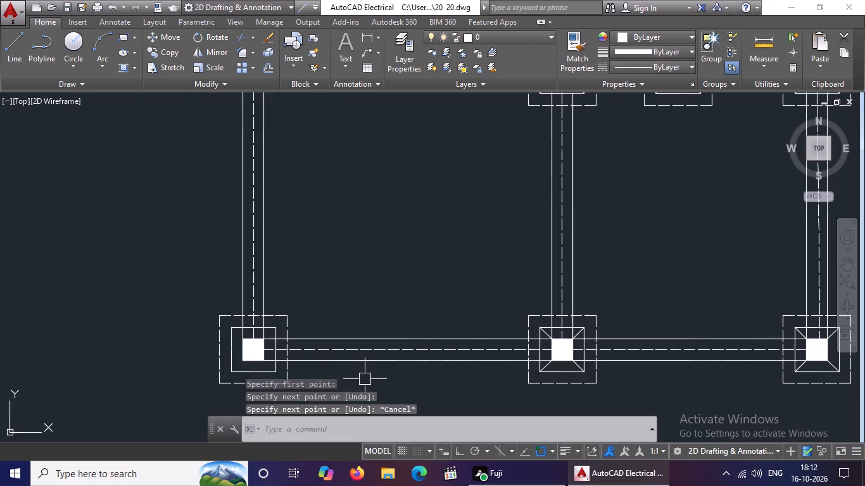
key("l")
key("Return")
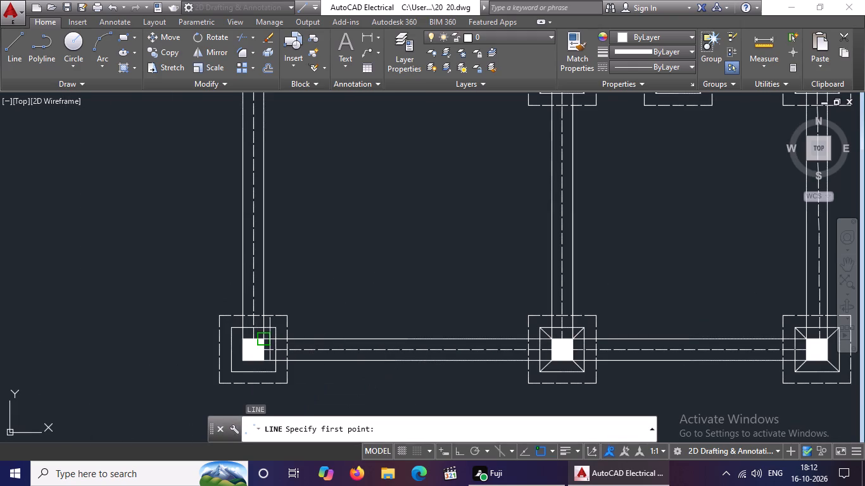
scroll(262, 325, "up", 2)
left_click(262, 361)
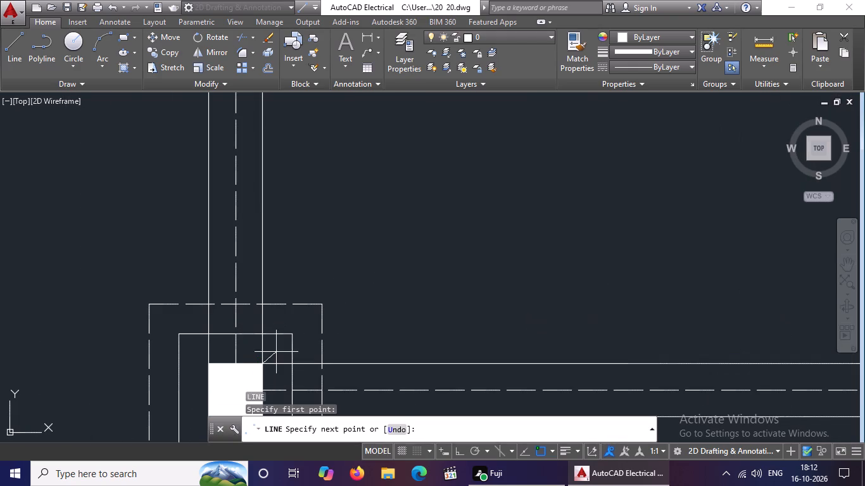
left_click(292, 334)
key("Escape")
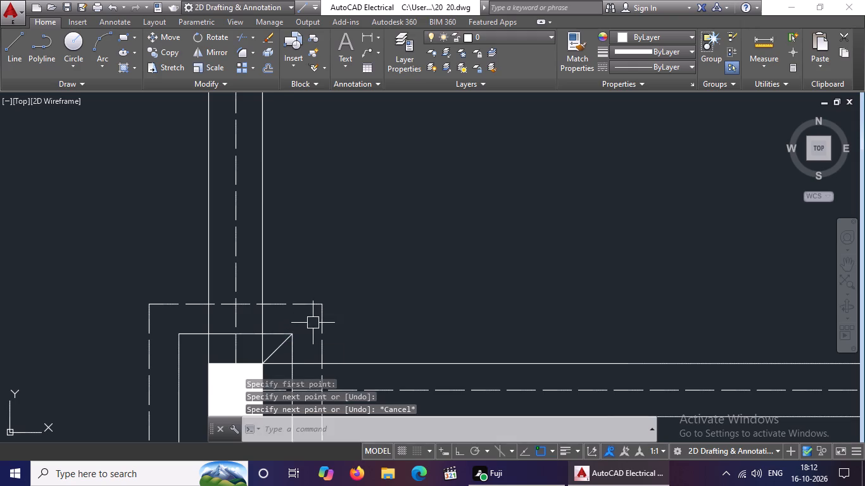
scroll(315, 321, "down", 2)
scroll(284, 344, "up", 2)
key("l")
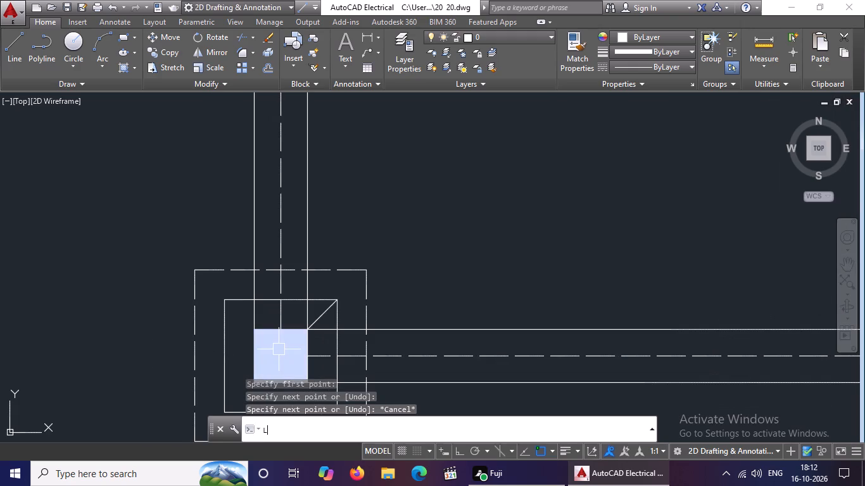
key("Return")
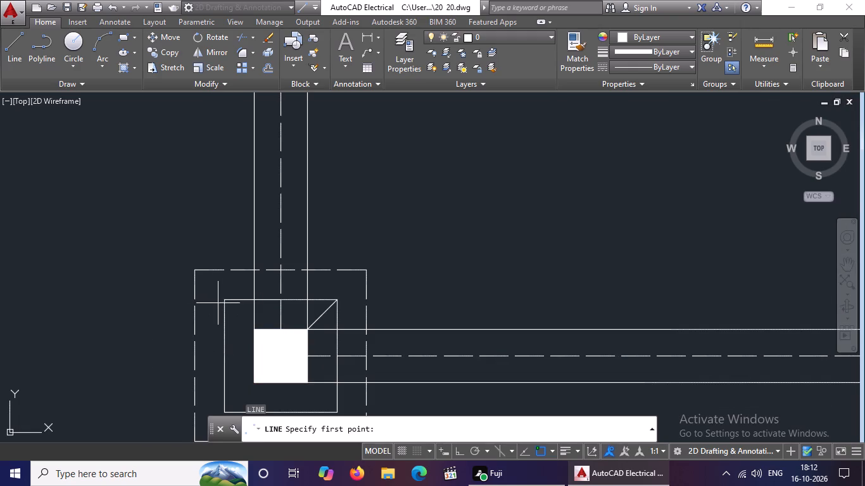
left_click(225, 297)
left_click(256, 330)
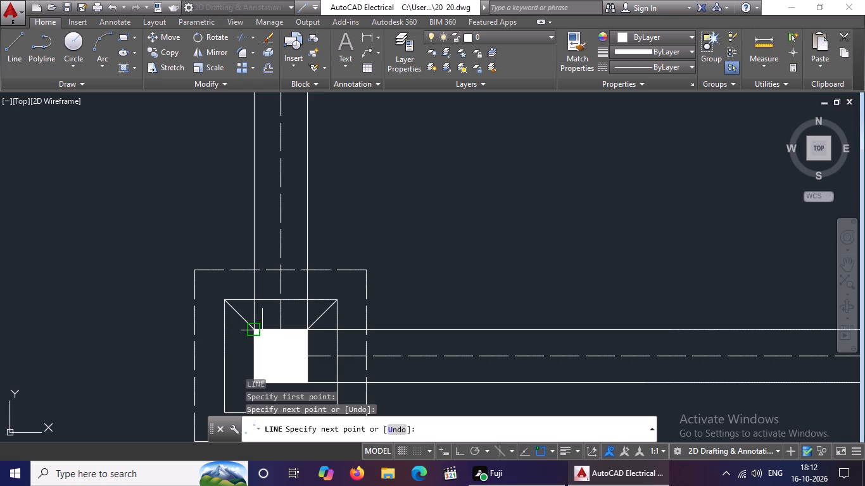
key("Escape")
Draw lines joining the southwestern and southeastern corners of that southwestern corner column's filled square and inner square.
scroll(277, 339, "down", 1)
middle_click_drag(277, 352, 331, 290)
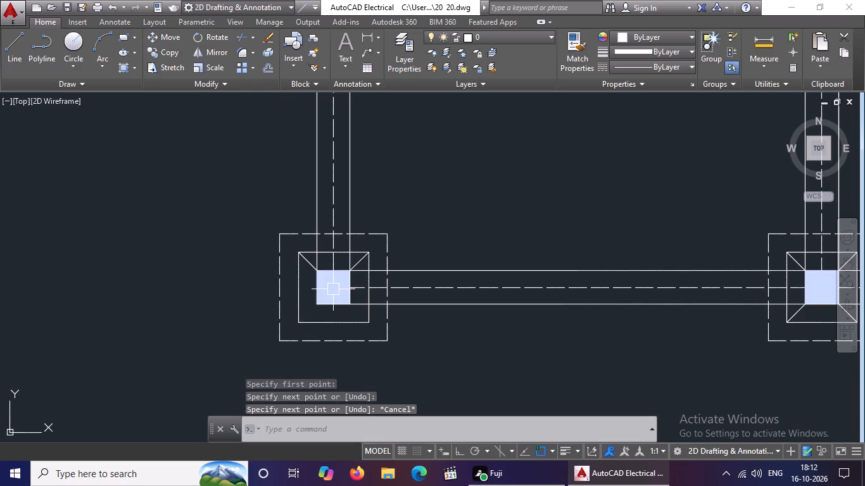
key("l")
key("Return")
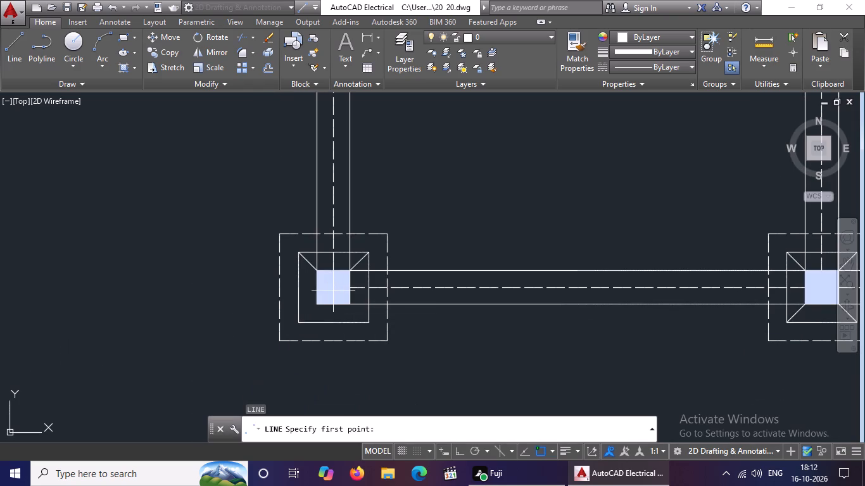
left_click(319, 304)
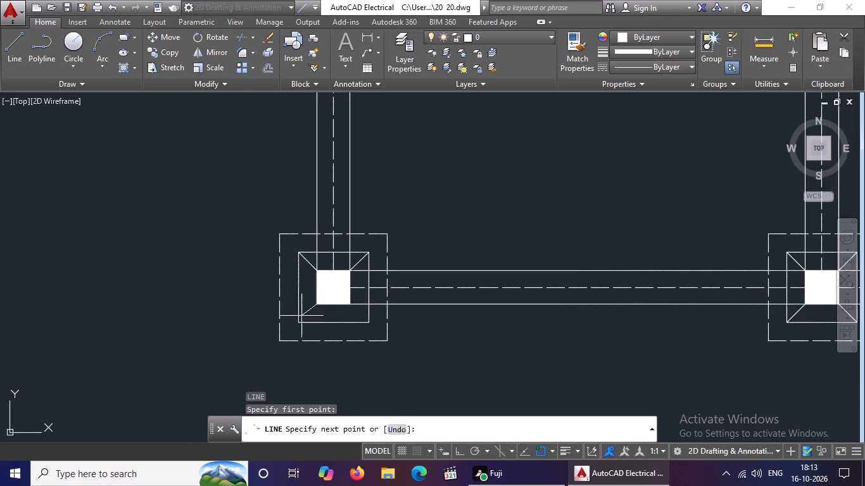
left_click(298, 325)
key("Escape")
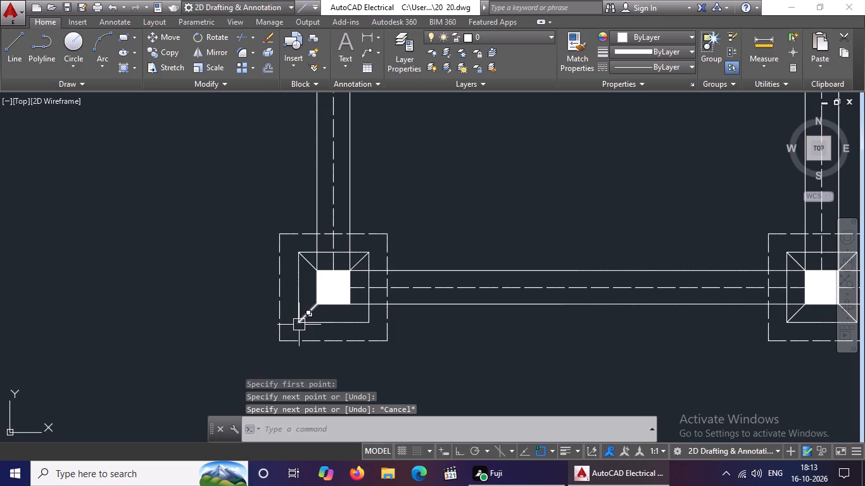
key("l")
key("Return")
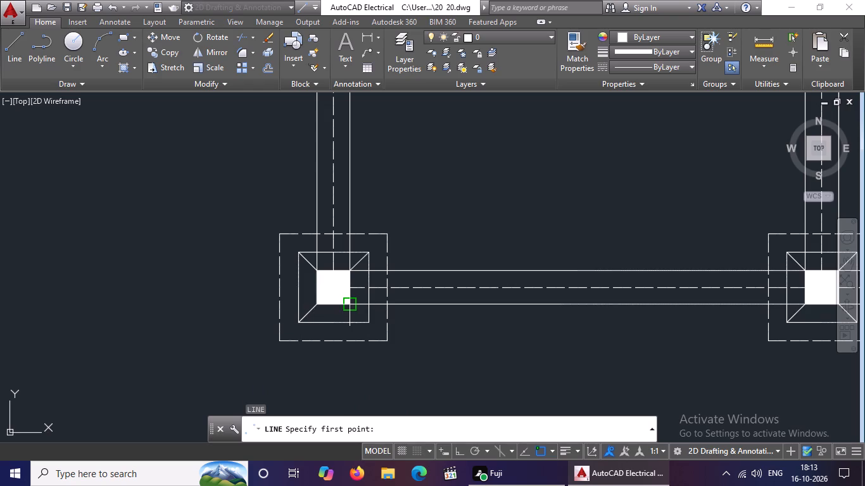
left_click(350, 301)
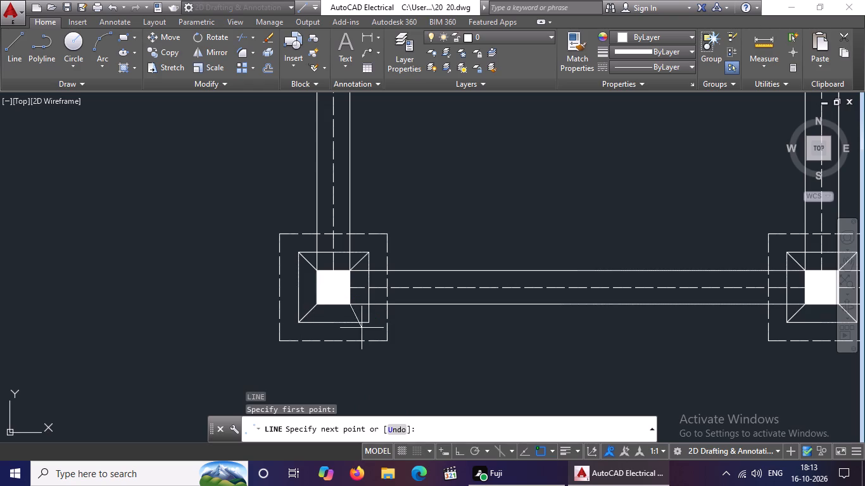
left_click(362, 328)
key("ctrl+z")
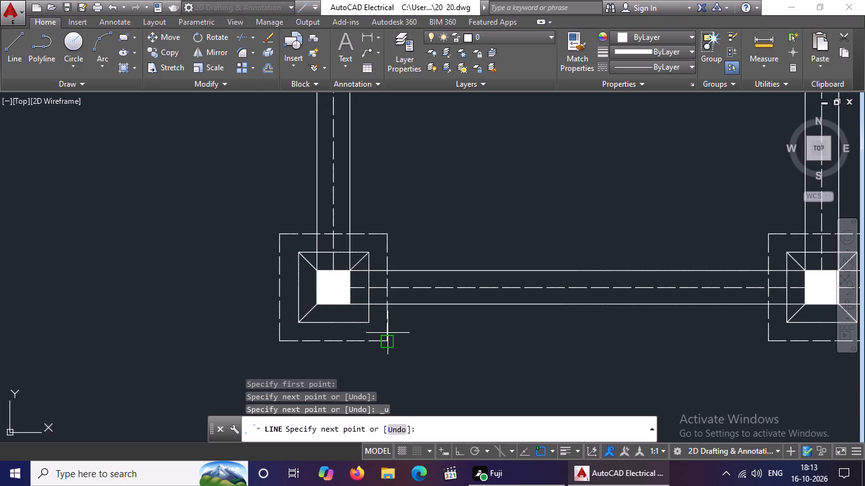
left_click(370, 321)
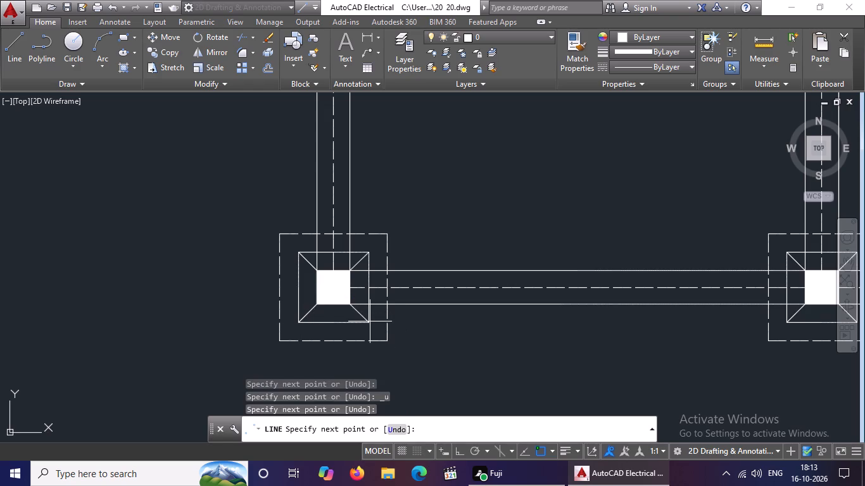
key("Escape")
Examine the columns from the southernmost row northward for complete corner lines and stray lines between them.
scroll(450, 301, "down", 2)
middle_click_drag(499, 299, 473, 309)
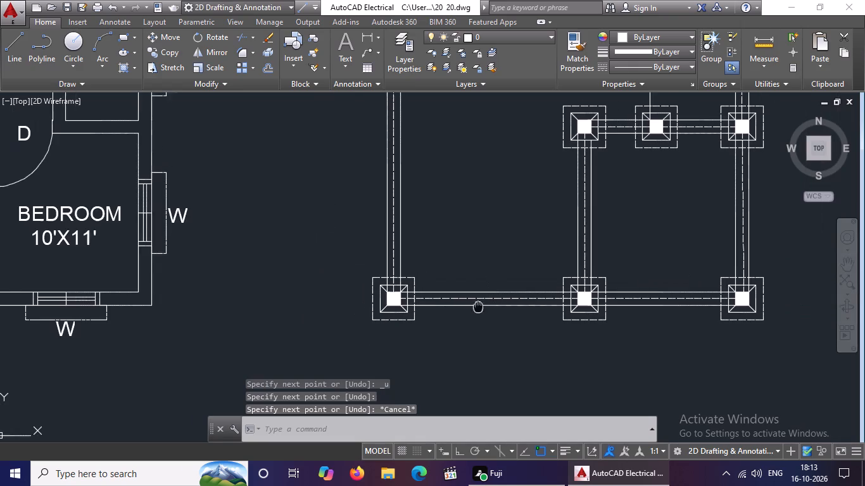
middle_click_drag(473, 309, 379, 333)
scroll(291, 337, "up", 3)
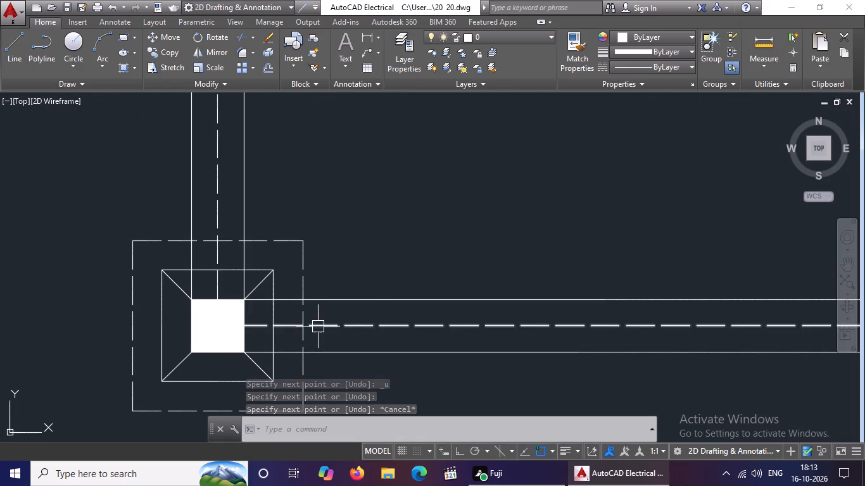
scroll(301, 315, "down", 2)
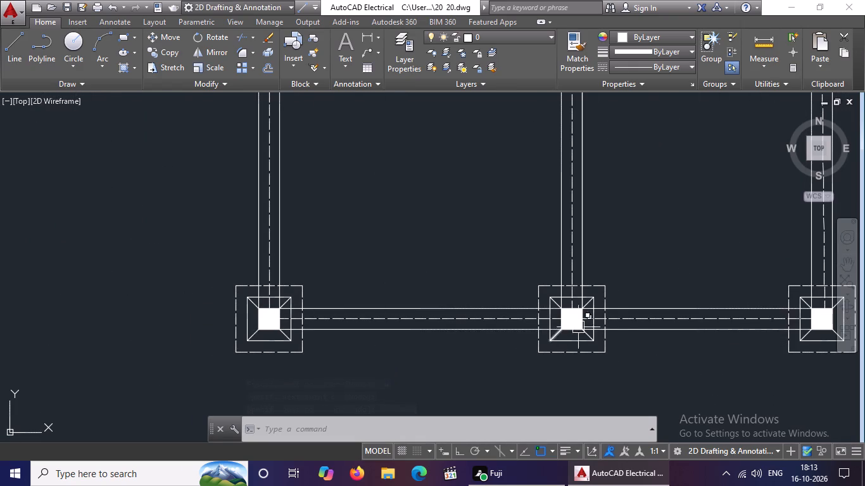
scroll(621, 327, "up", 1)
scroll(621, 327, "down", 2)
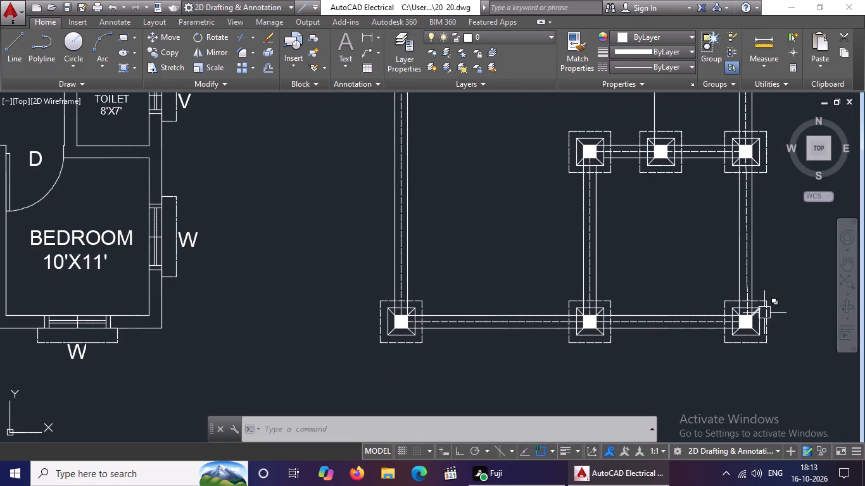
scroll(628, 221, "up", 1)
middle_click_drag(628, 221, 615, 279)
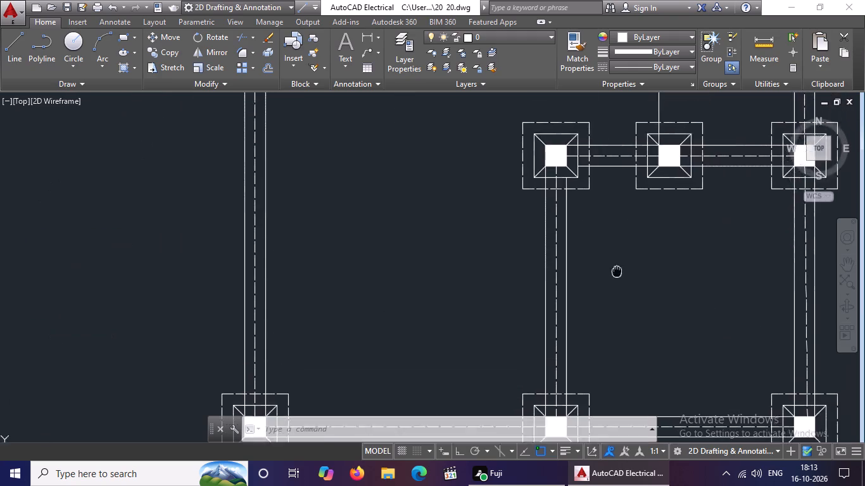
middle_click_drag(615, 279, 600, 358)
middle_click_drag(600, 290, 583, 392)
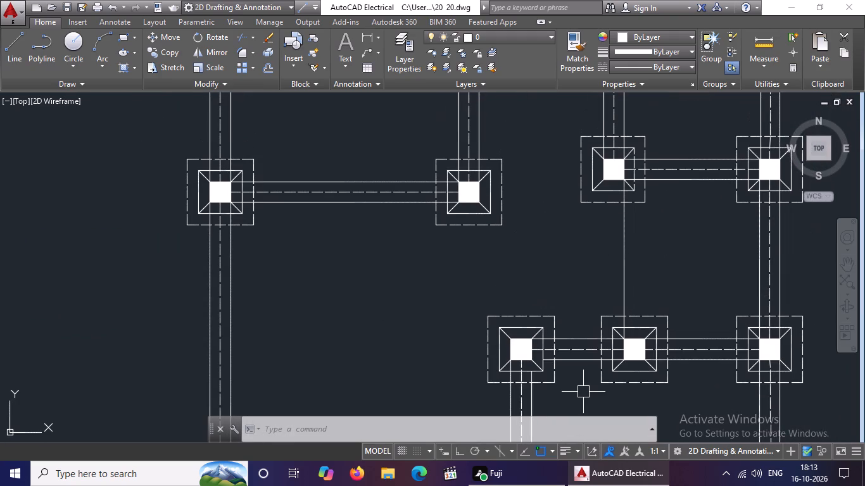
Delete the stray vertical line between the middle column of the short three-column row and the column just north of it.
left_click(624, 271)
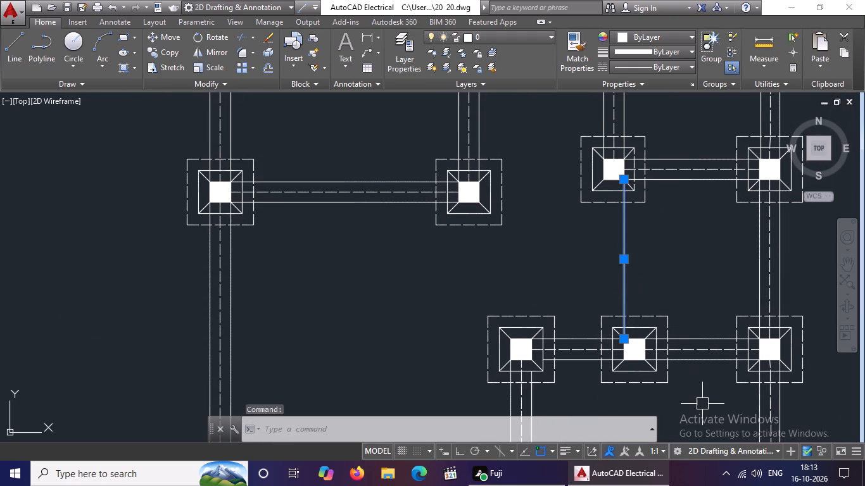
key("Delete")
Draw a diagonal line across the northernmost bay from its northwestern column's filled-square corner to its southeastern column's filled-square corner.
scroll(710, 394, "down", 2)
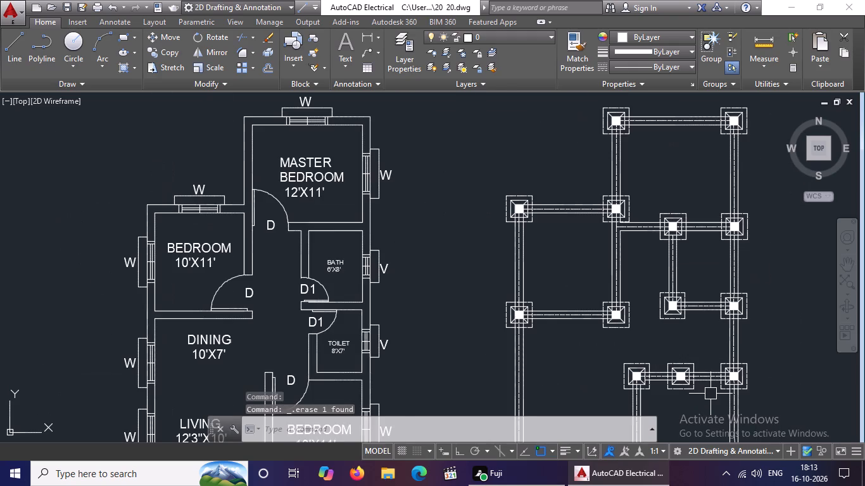
middle_click_drag(677, 364, 656, 313)
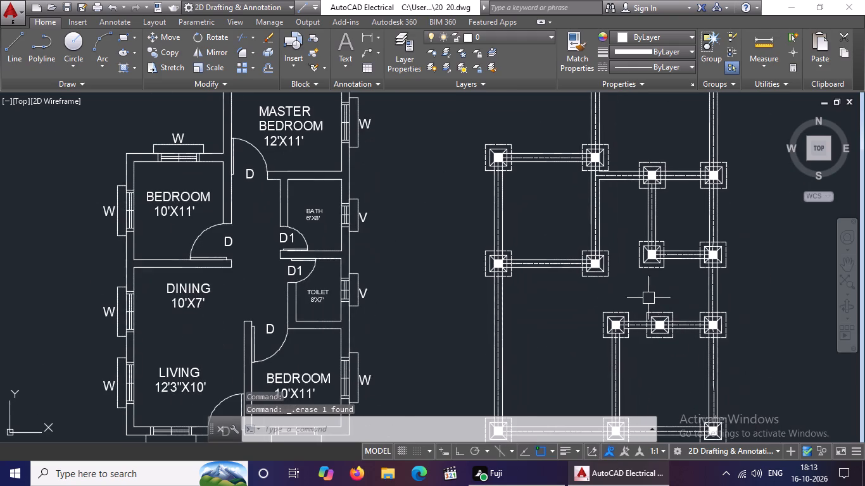
scroll(645, 290, "down", 1)
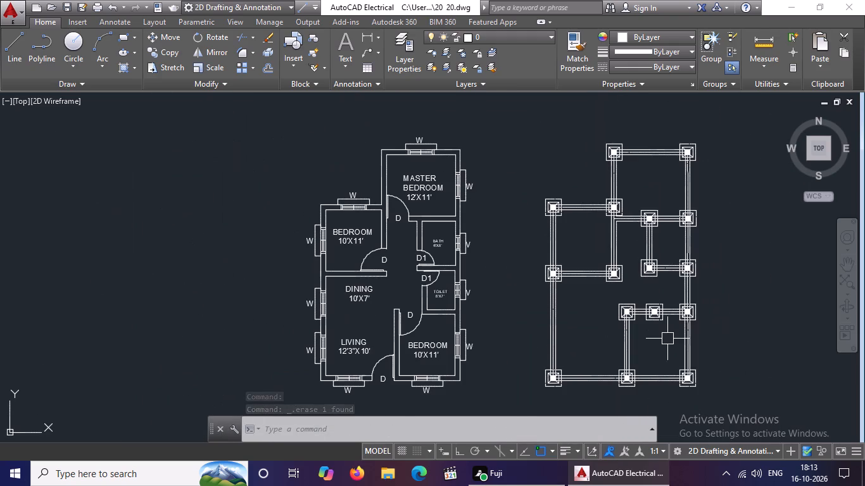
middle_click_drag(667, 337, 648, 324)
scroll(644, 323, "up", 1)
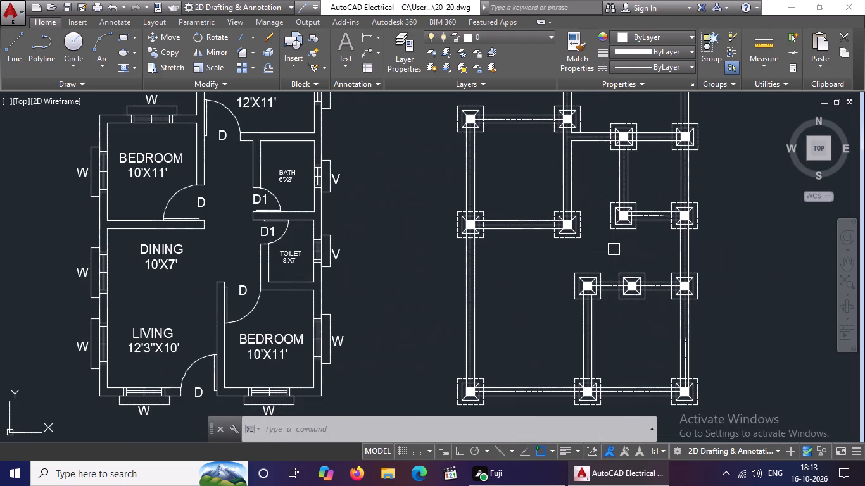
scroll(614, 249, "down", 1)
middle_click_drag(639, 142, 580, 240)
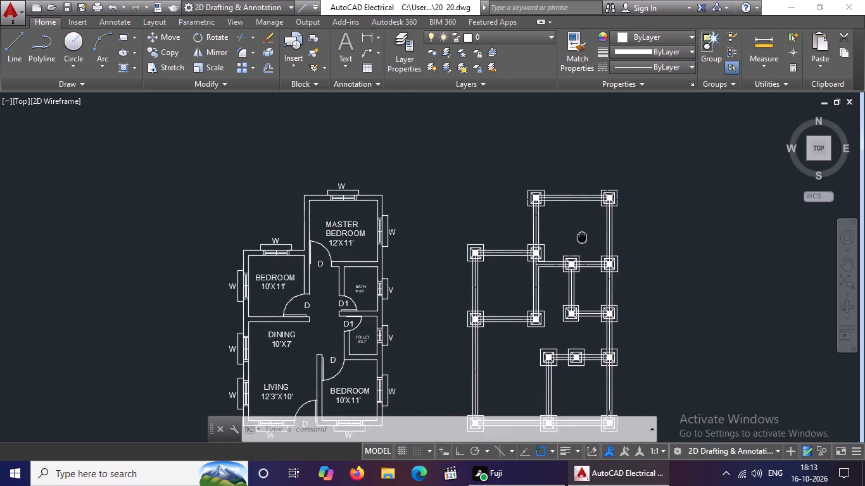
middle_click_drag(580, 240, 572, 252)
scroll(572, 252, "up", 3)
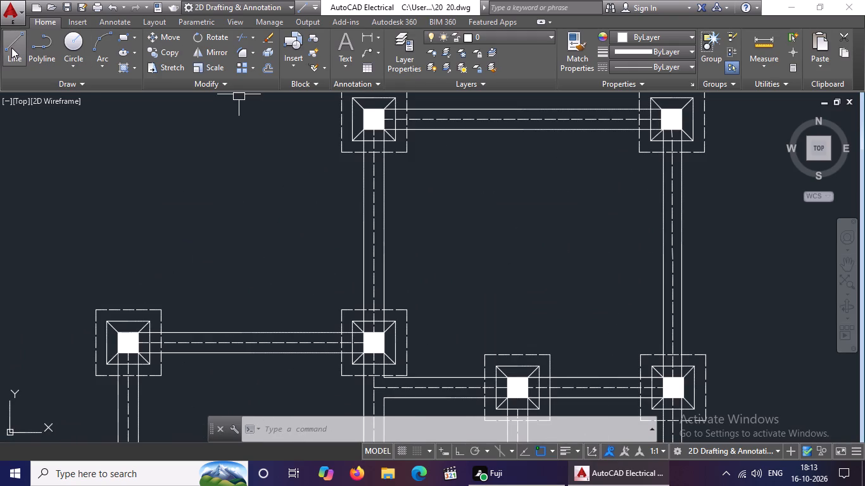
left_click(11, 49)
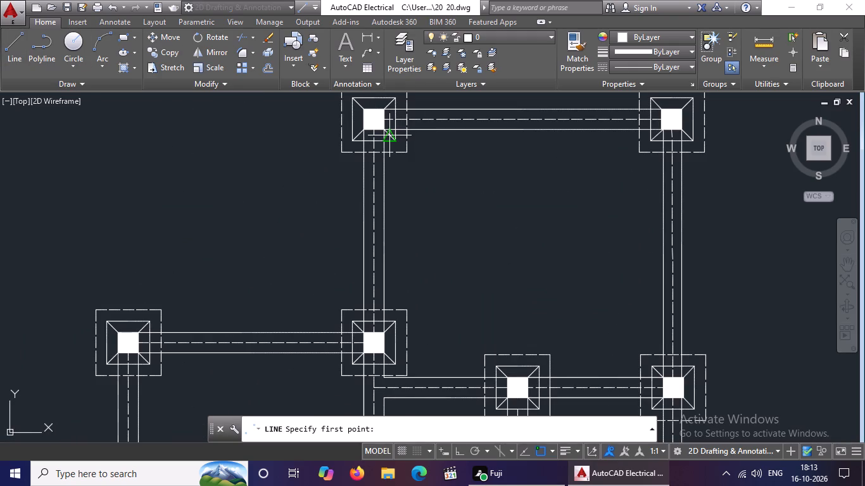
left_click(386, 132)
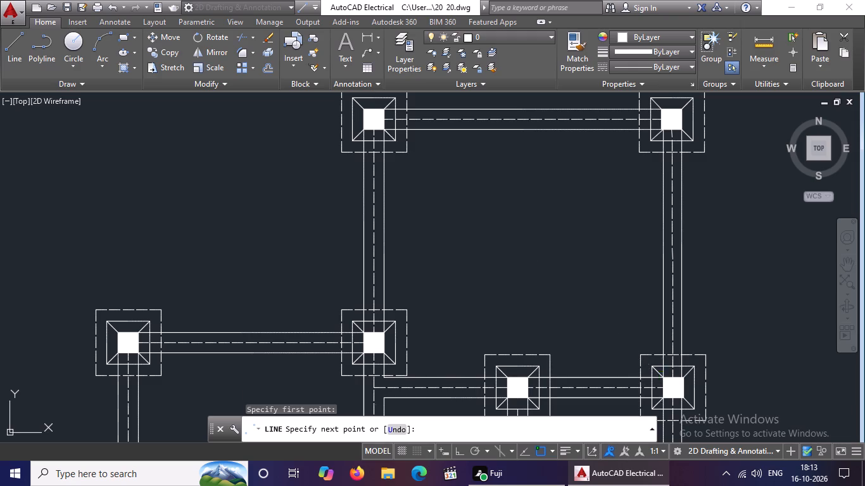
left_click(662, 381)
key("Escape")
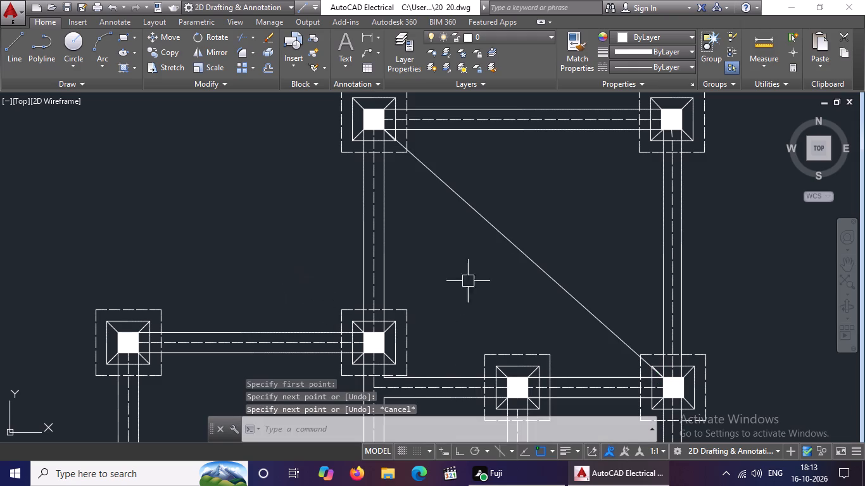
Load the ACAD_ISO07W100 (ISO dot) linetype into the drawing.
left_click(501, 237)
left_click(686, 65)
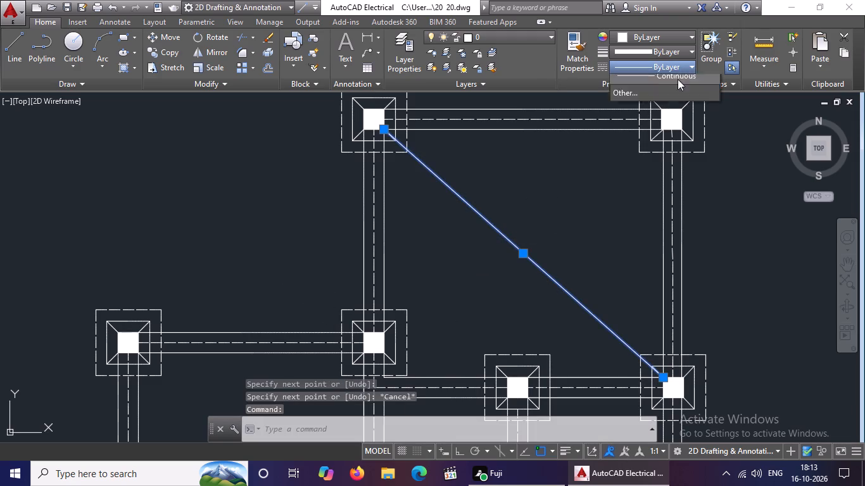
left_click(641, 145)
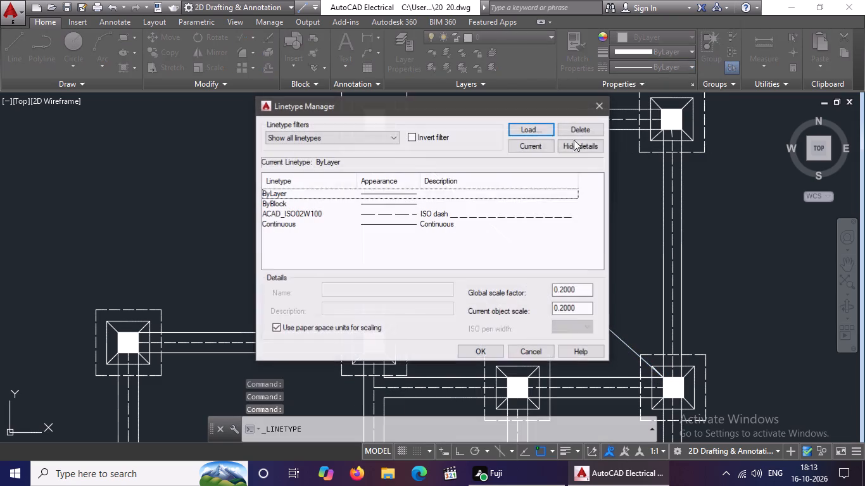
left_click(535, 128)
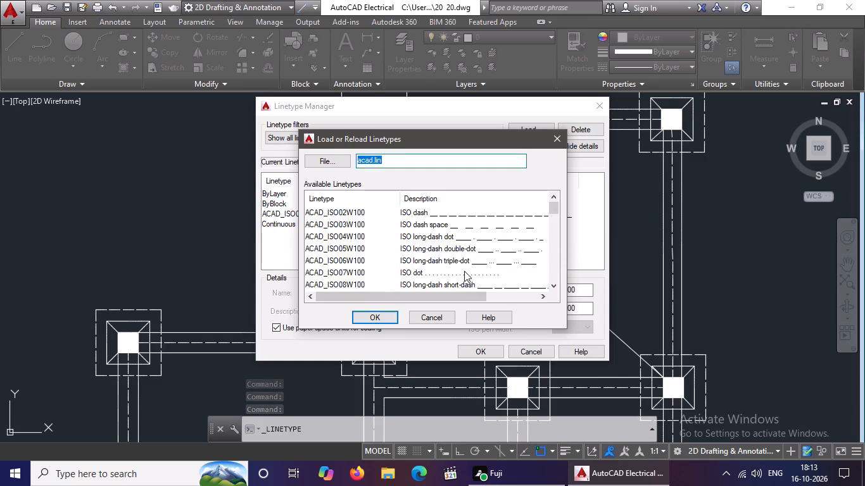
left_click(462, 273)
left_click(361, 317)
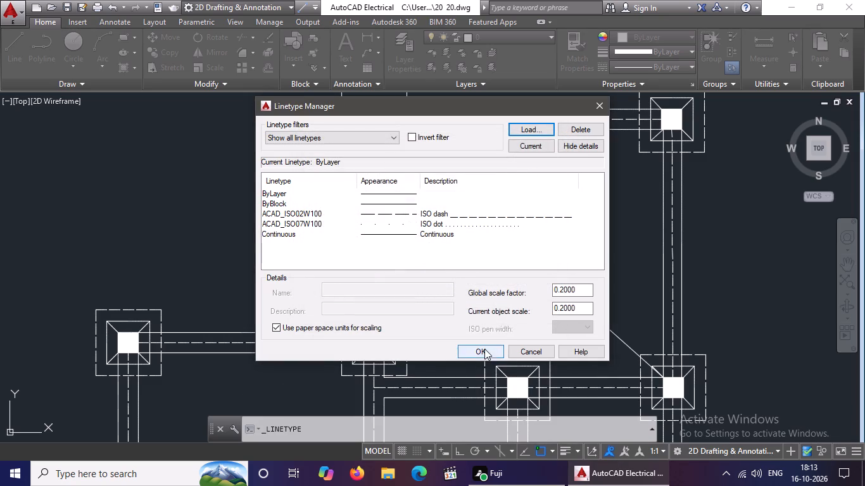
left_click(483, 350)
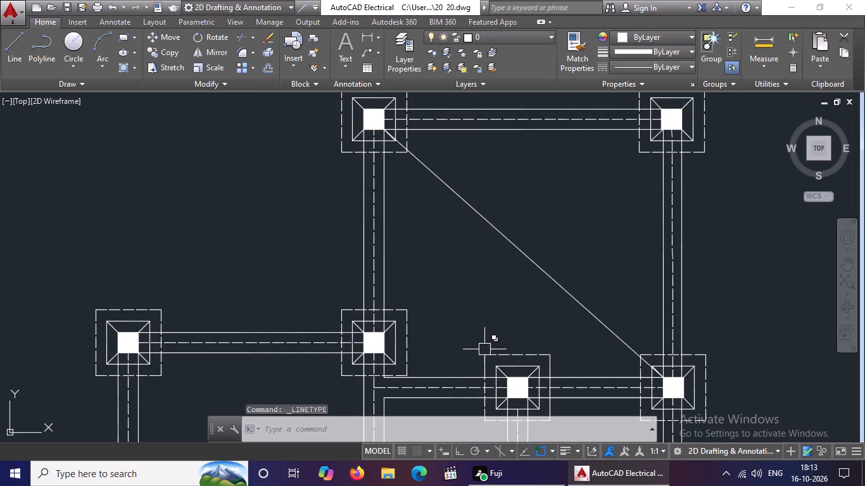
Set the northernmost bay's diagonal line to the ACAD_ISO07W100 linetype.
left_click(532, 258)
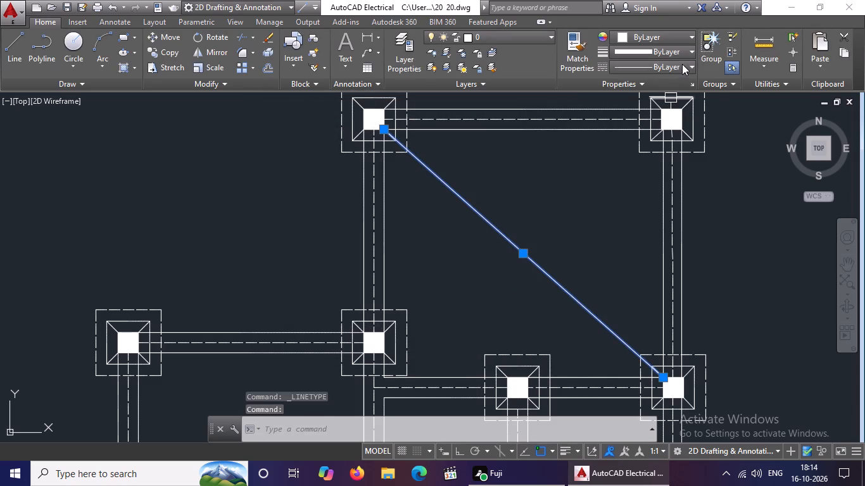
left_click(682, 63)
left_click(642, 127)
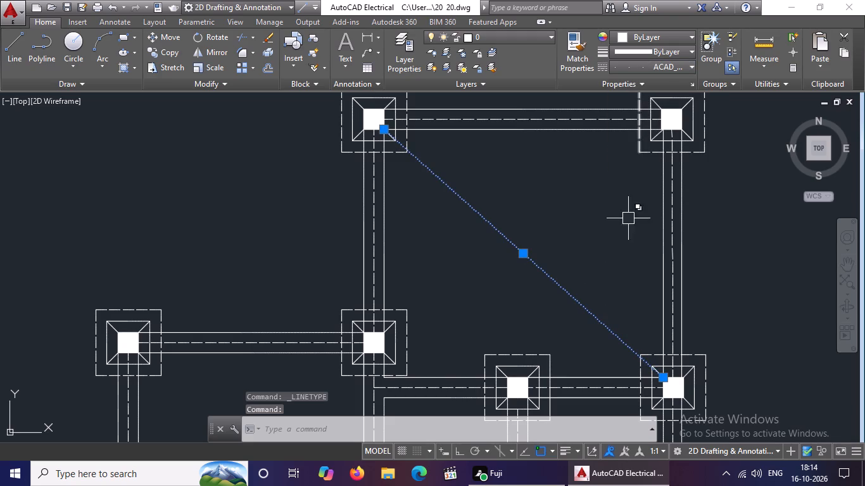
key("Escape")
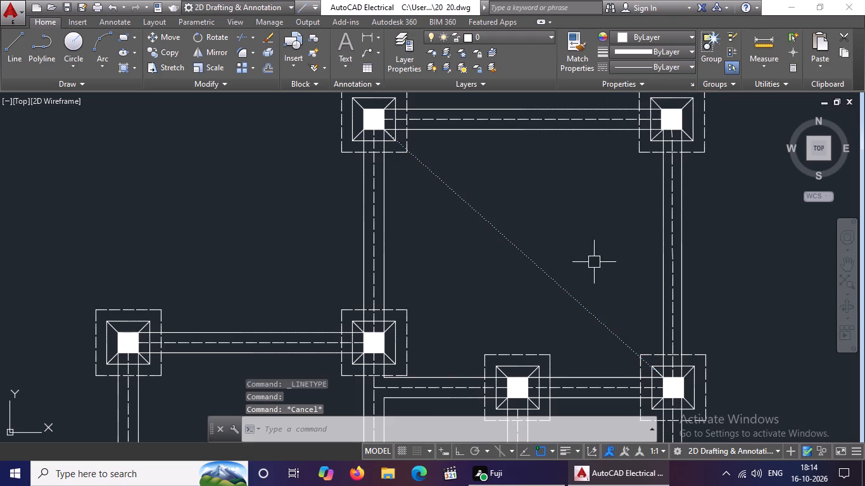
Draw the northernmost bay's opposite diagonal from its southwestern beam corner to the northeastern column's filled square, with linetype ACAD_ISO07W100.
left_click(4, 46)
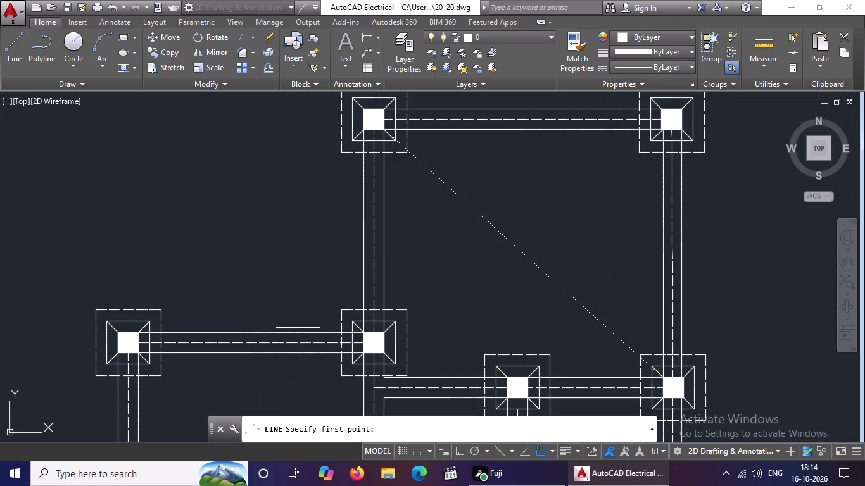
left_click(387, 377)
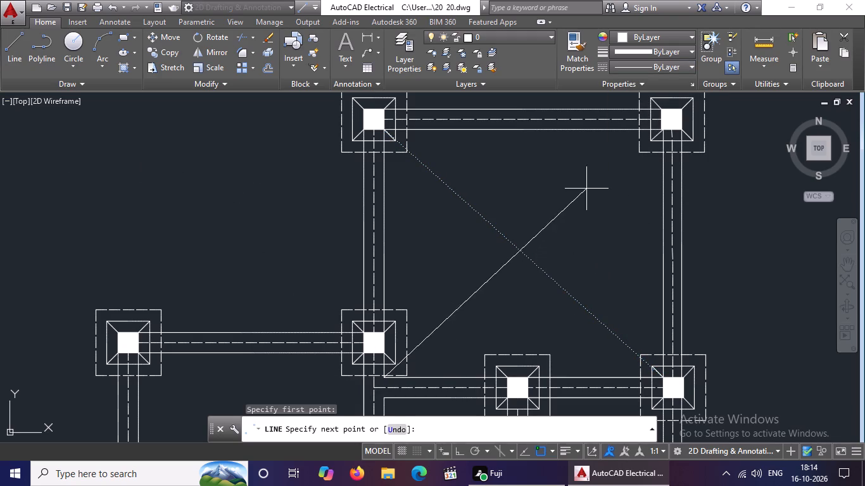
left_click(667, 125)
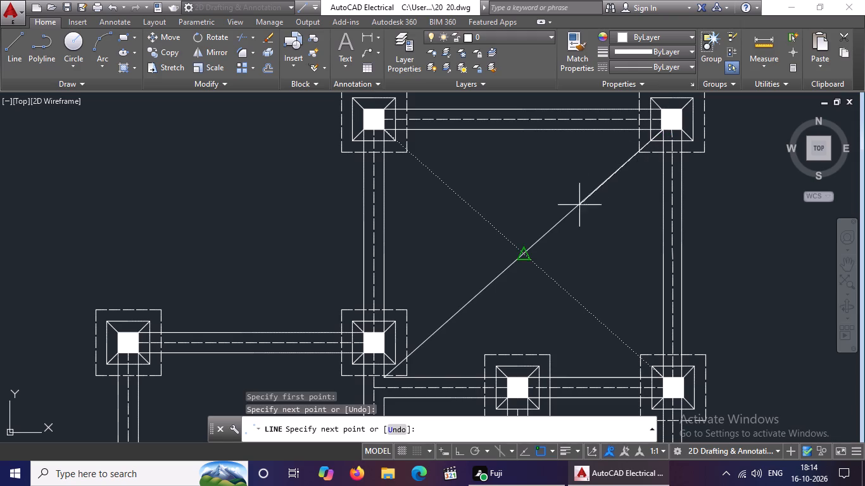
key("Escape")
left_click(581, 203)
left_click(674, 63)
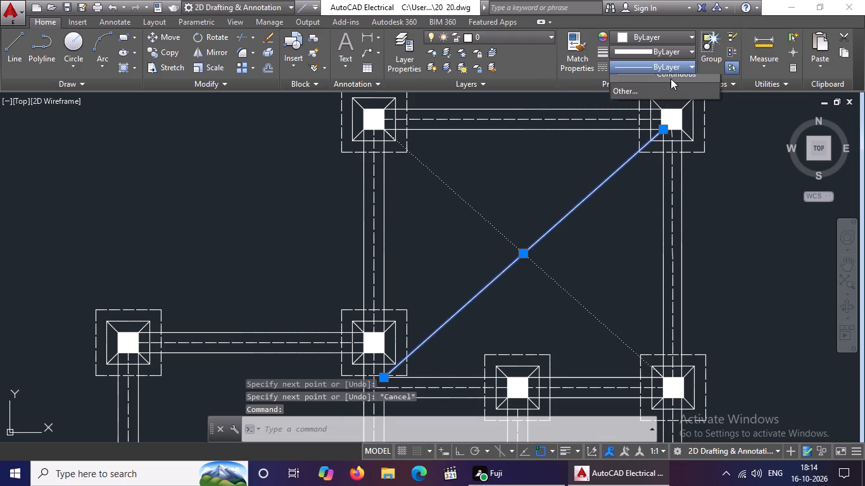
left_click(642, 130)
key("Escape")
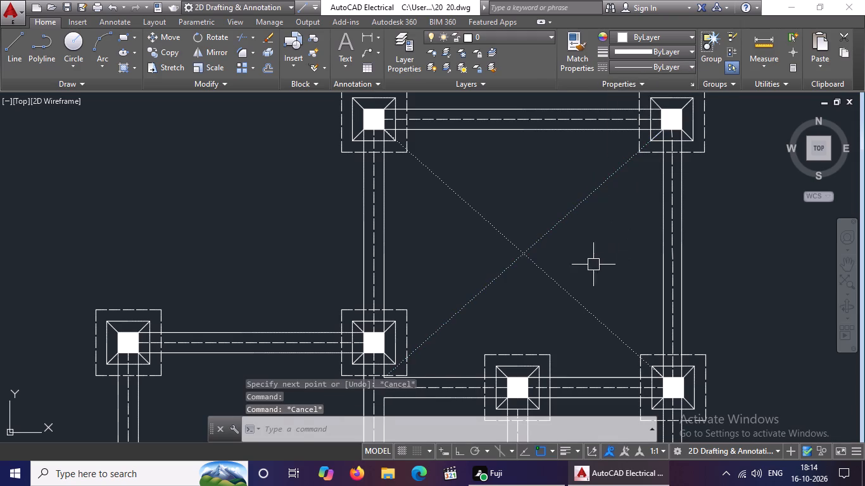
Draw two crossing diagonals in the western bay between the facing filled-square corners of its four columns.
scroll(593, 265, "down", 1)
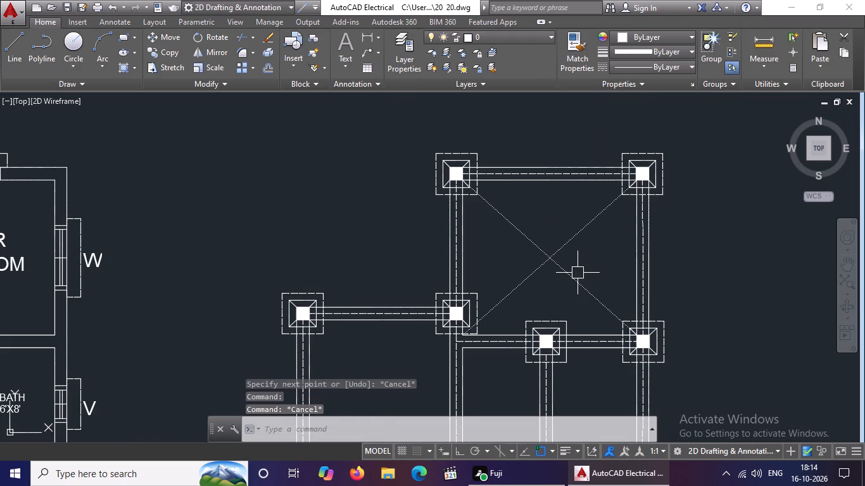
scroll(572, 325, "up", 1)
middle_click_drag(572, 325, 612, 111)
scroll(612, 111, "down", 1)
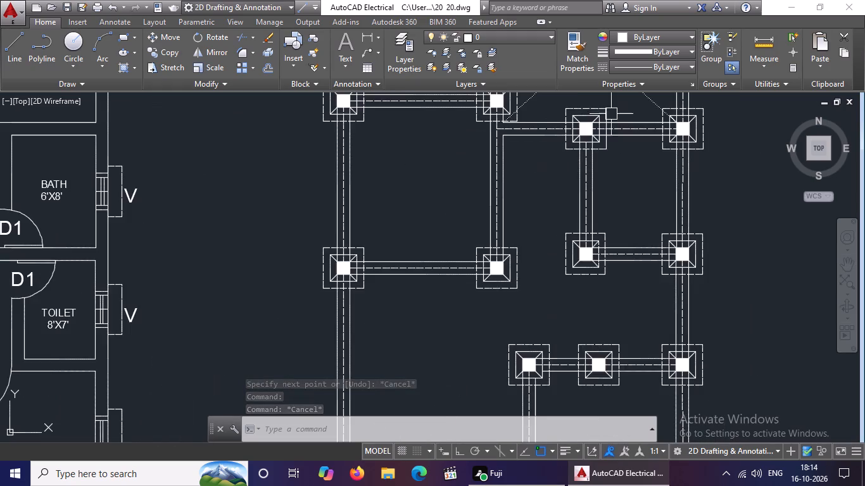
middle_click_drag(601, 137, 574, 277)
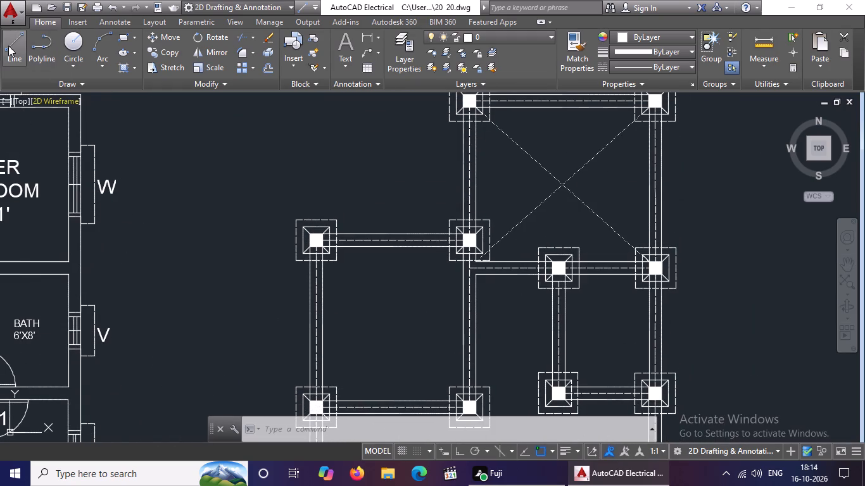
left_click(5, 46)
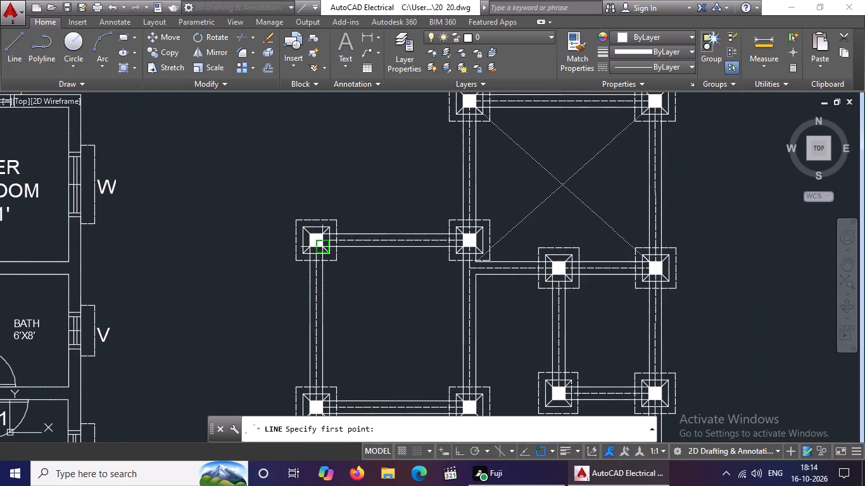
left_click(321, 247)
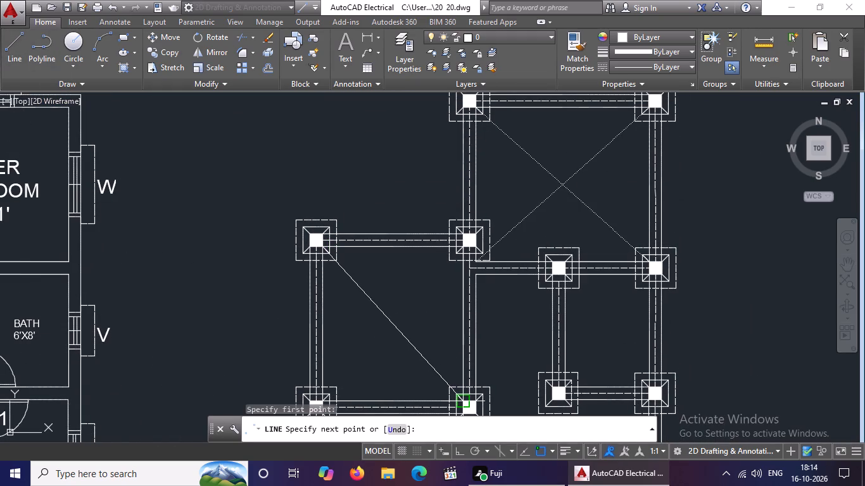
left_click(465, 396)
key("Escape")
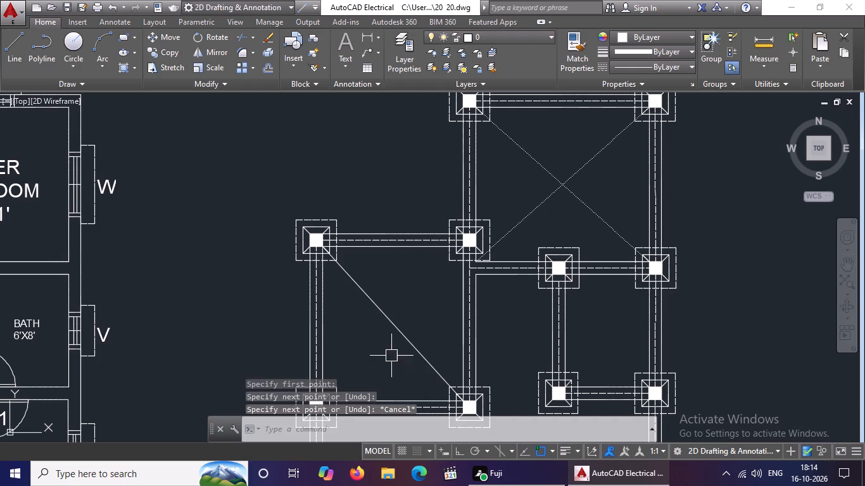
middle_click_drag(395, 352, 422, 293)
left_click(7, 53)
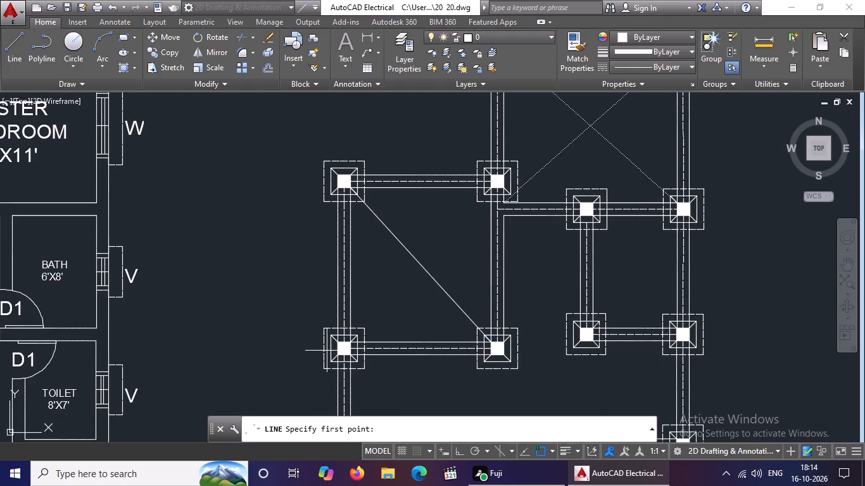
left_click(352, 343)
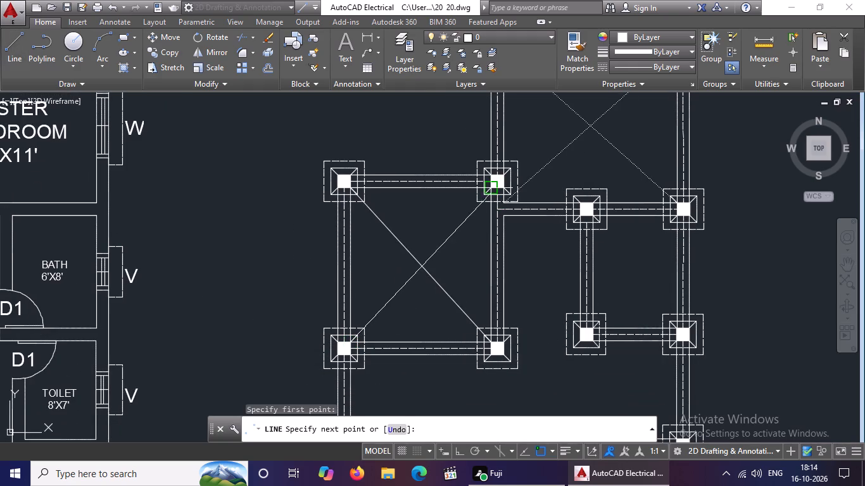
left_click(494, 189)
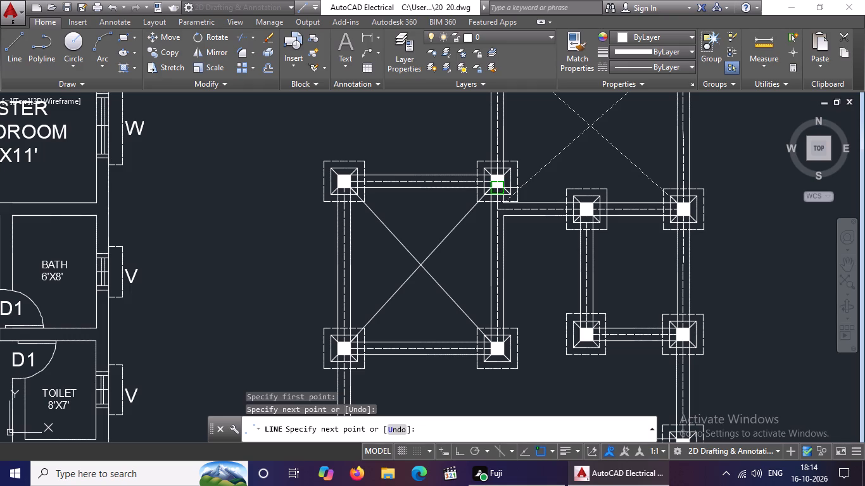
key("Escape")
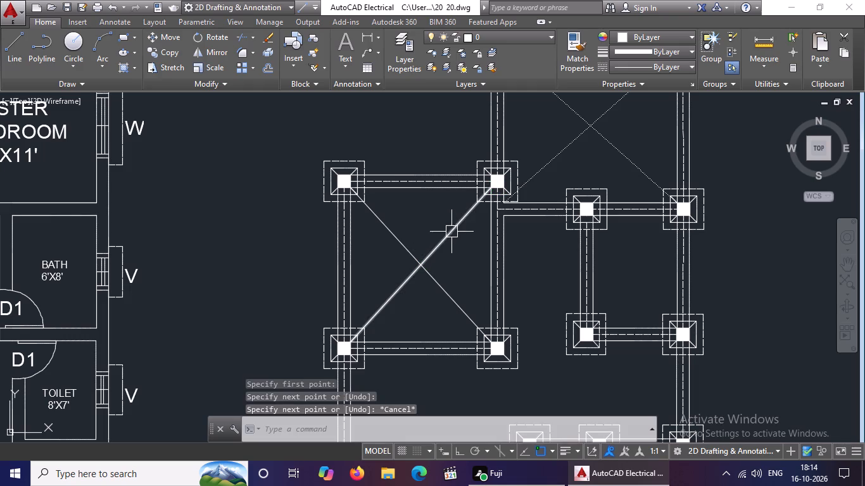
Set the western bay's southwest-to-northeast diagonal to the ACAD_ISO07W100 linetype.
left_click(451, 230)
left_click(668, 63)
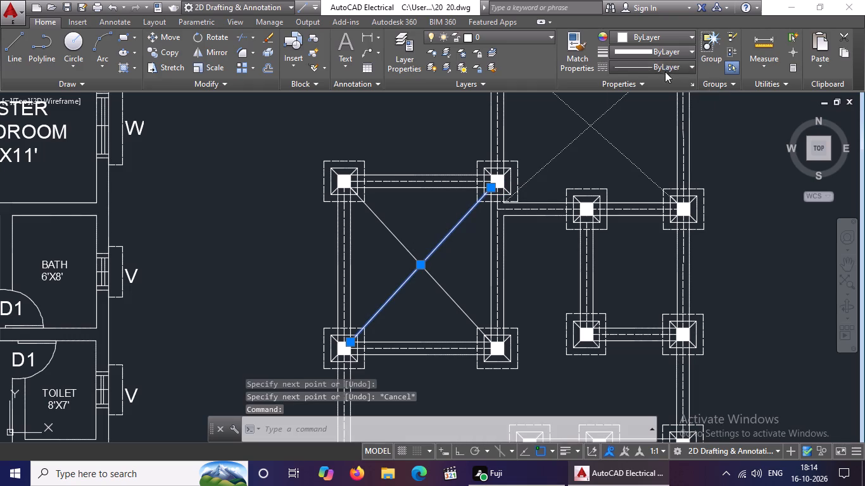
left_click(648, 130)
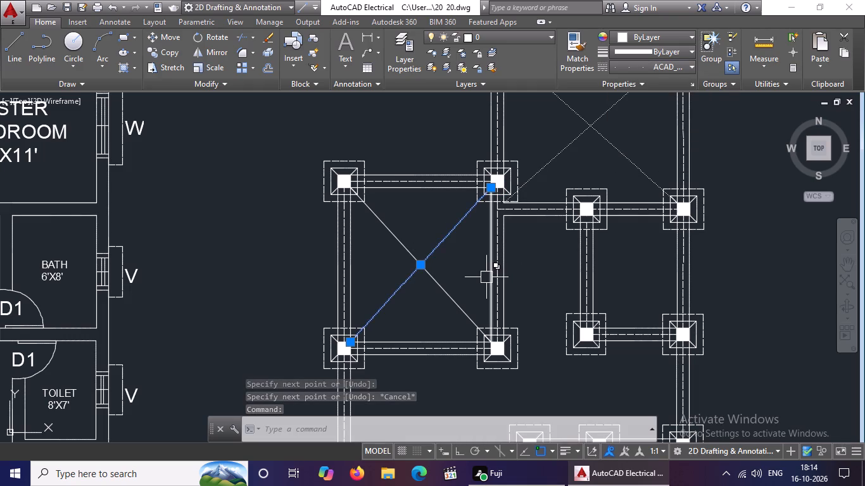
Set the western bay's northwest-to-southeast diagonal to the ACAD_ISO07W100 linetype.
key("Escape")
left_click(441, 285)
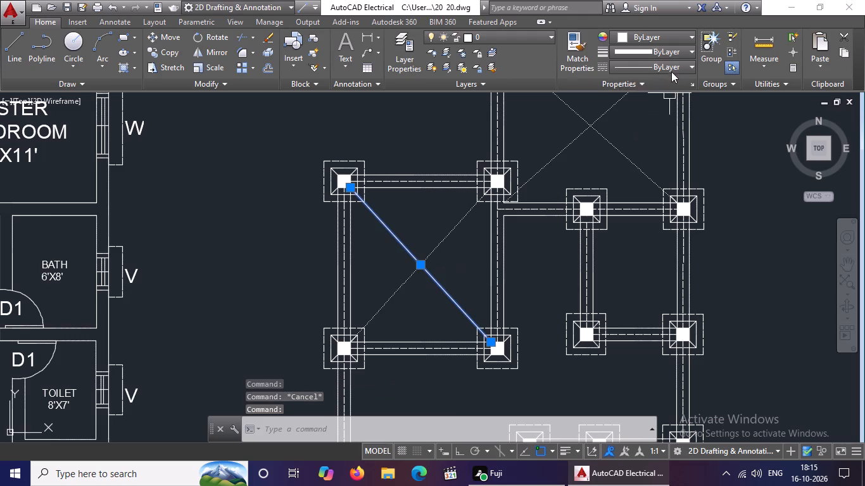
left_click(672, 65)
left_click(656, 129)
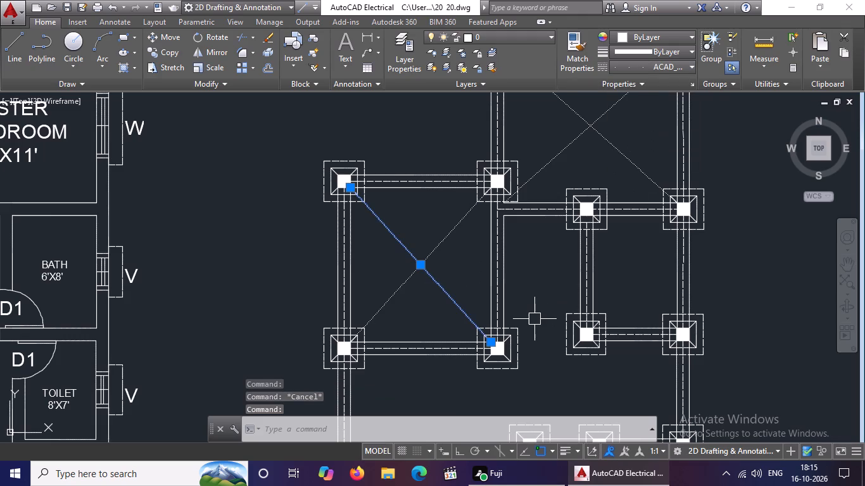
key("Escape")
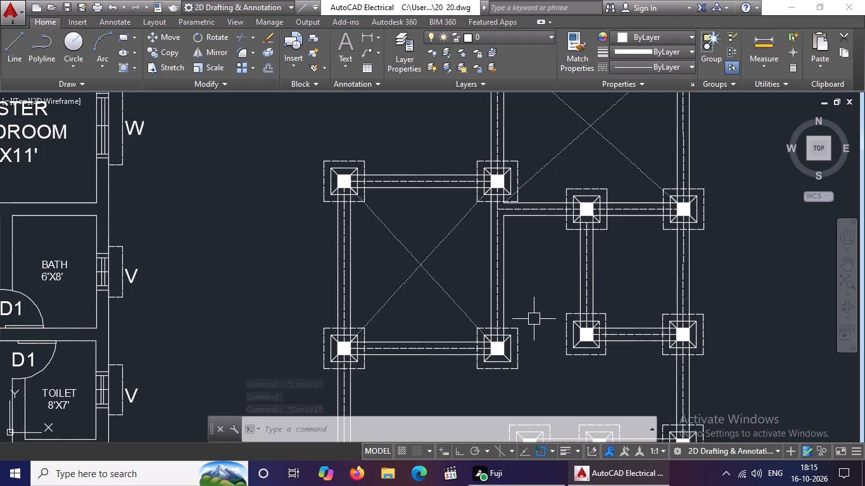
Draw two crossing diagonals between the four columns of the small eastern bay directly south of the northernmost bay.
scroll(509, 297, "down", 1)
middle_click_drag(545, 287, 500, 265)
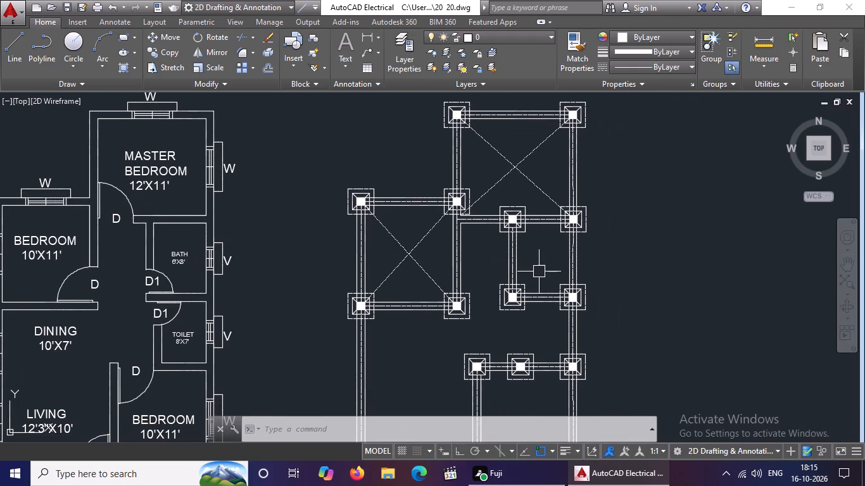
key("Escape")
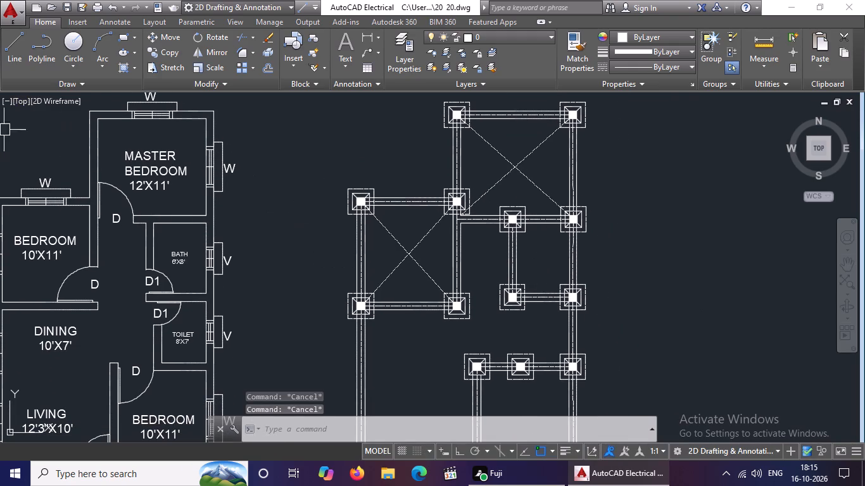
left_click(11, 46)
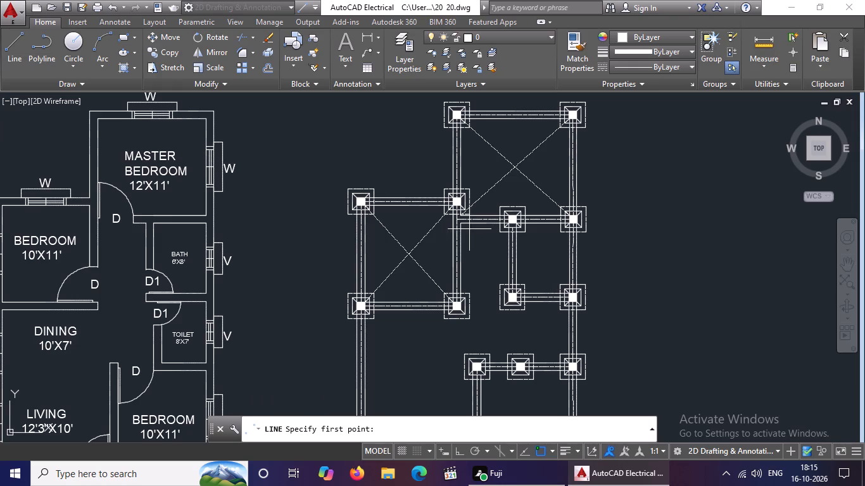
scroll(545, 234, "up", 1)
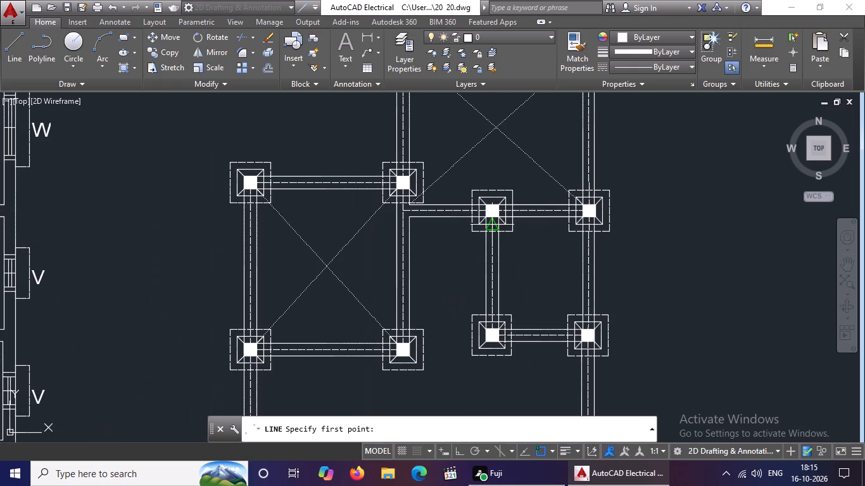
left_click(508, 223)
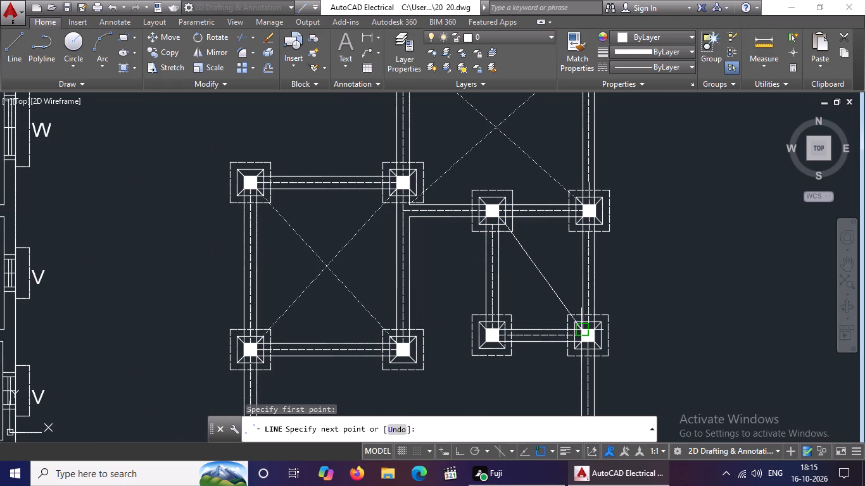
scroll(583, 325, "up", 2)
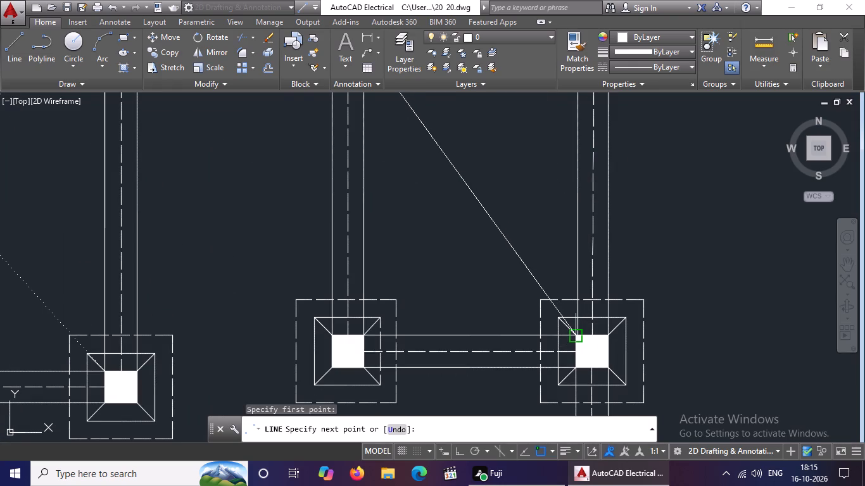
left_click(572, 332)
key("Escape")
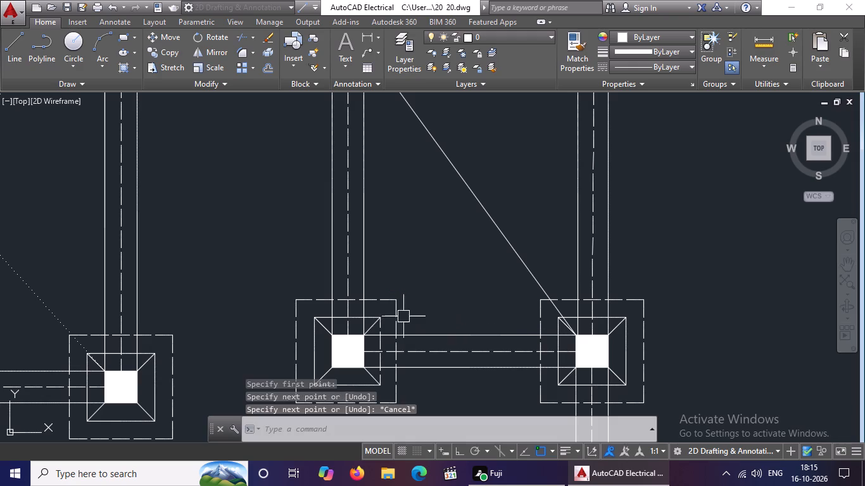
left_click(18, 53)
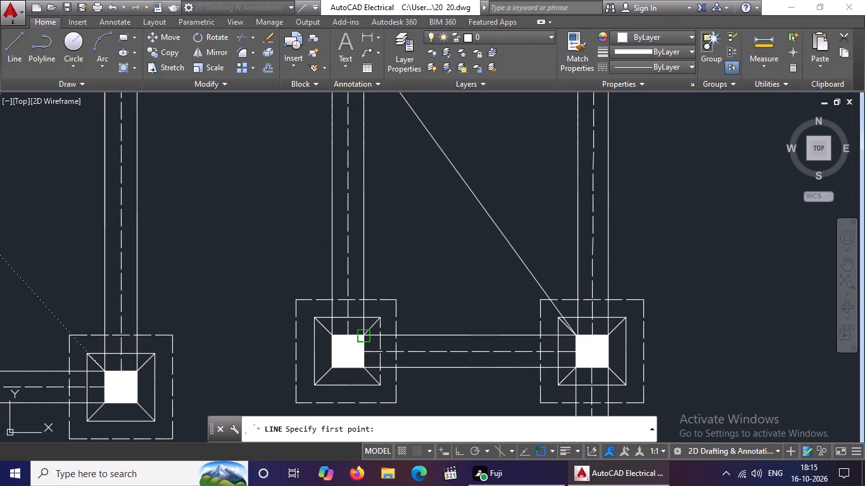
left_click_drag(362, 330, 371, 323)
scroll(486, 261, "down", 3)
scroll(512, 223, "up", 3)
left_click(514, 140)
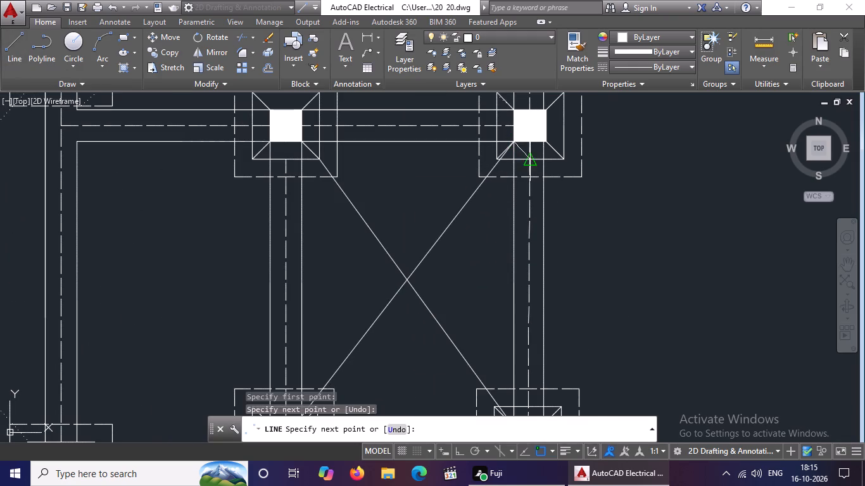
key("Escape")
Set both crossing diagonals of the small eastern bay to the ACAD_ISO07W100 linetype.
left_click(426, 251)
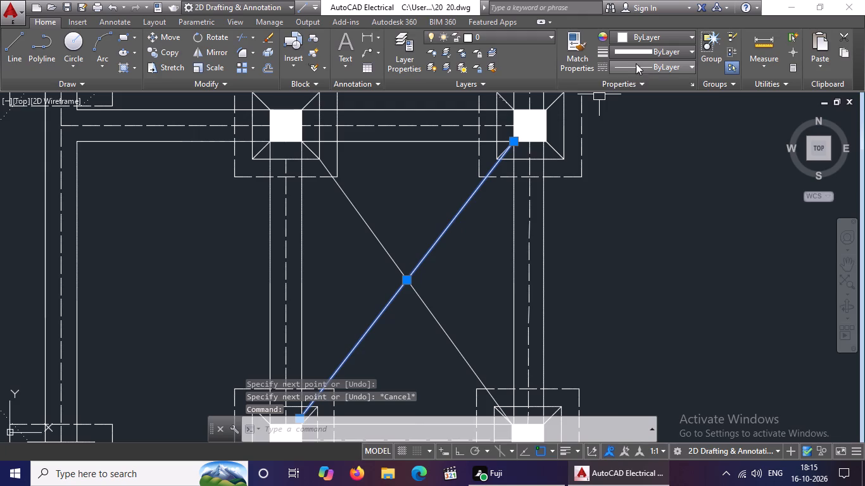
left_click(636, 63)
left_click(622, 127)
key("Escape")
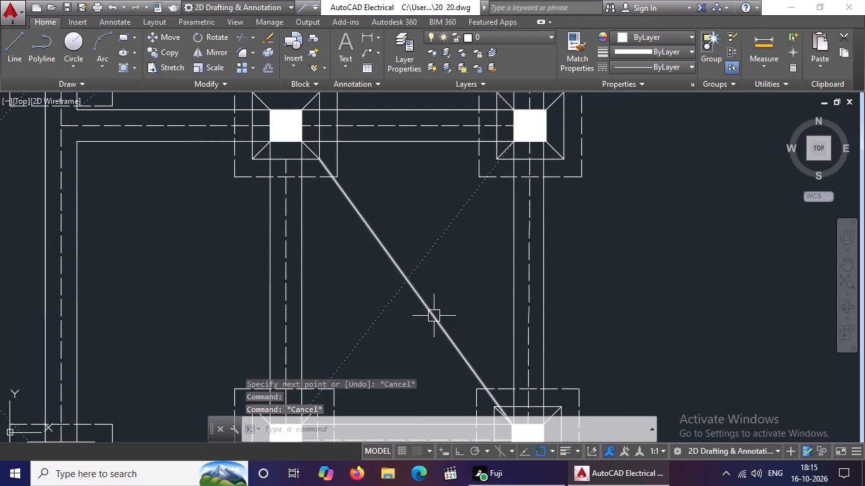
left_click(434, 316)
left_click(686, 70)
left_click(660, 127)
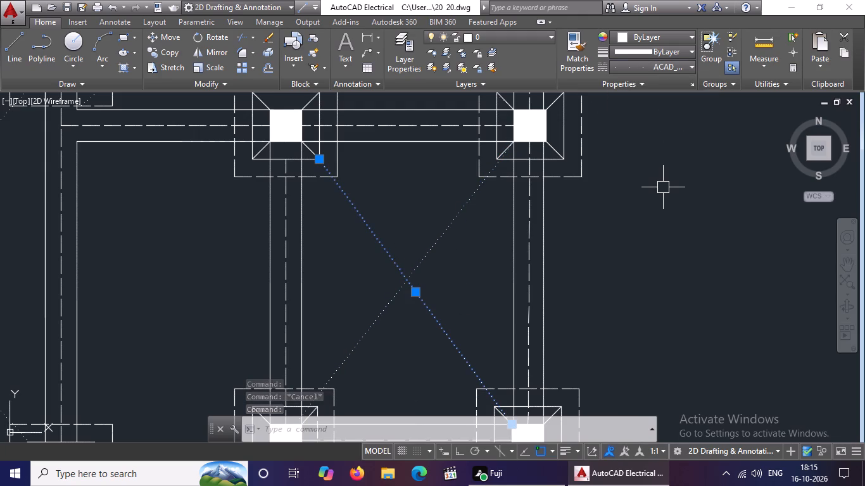
key("Escape")
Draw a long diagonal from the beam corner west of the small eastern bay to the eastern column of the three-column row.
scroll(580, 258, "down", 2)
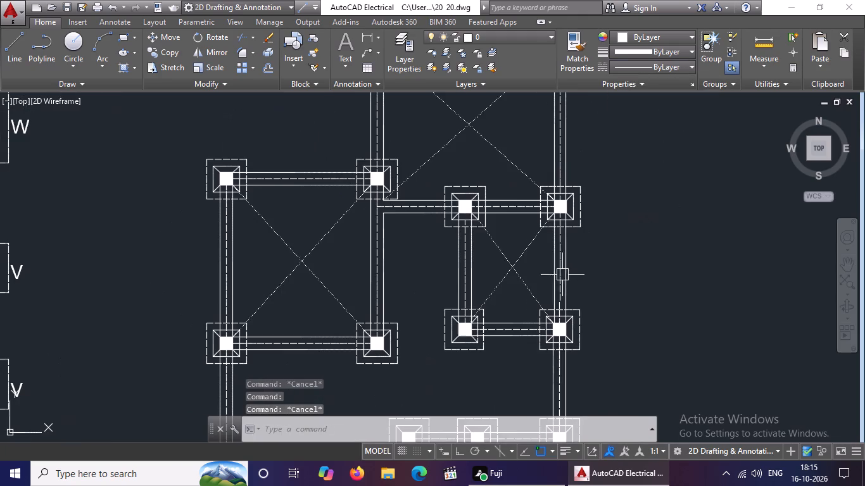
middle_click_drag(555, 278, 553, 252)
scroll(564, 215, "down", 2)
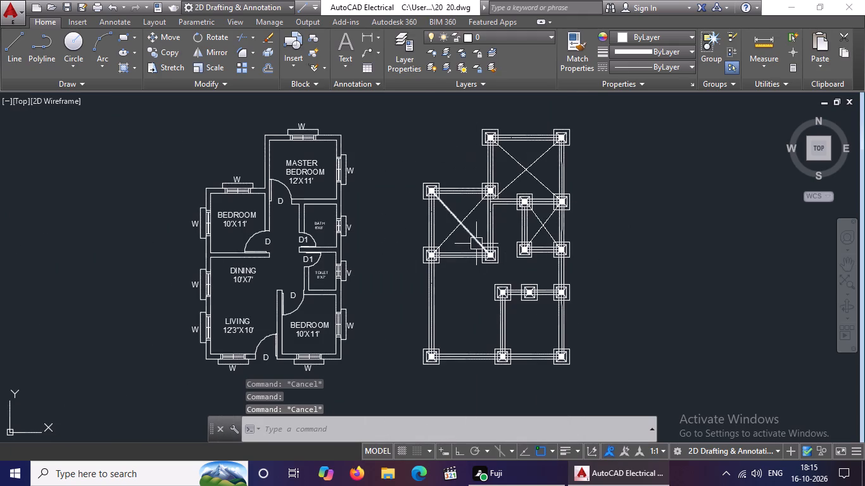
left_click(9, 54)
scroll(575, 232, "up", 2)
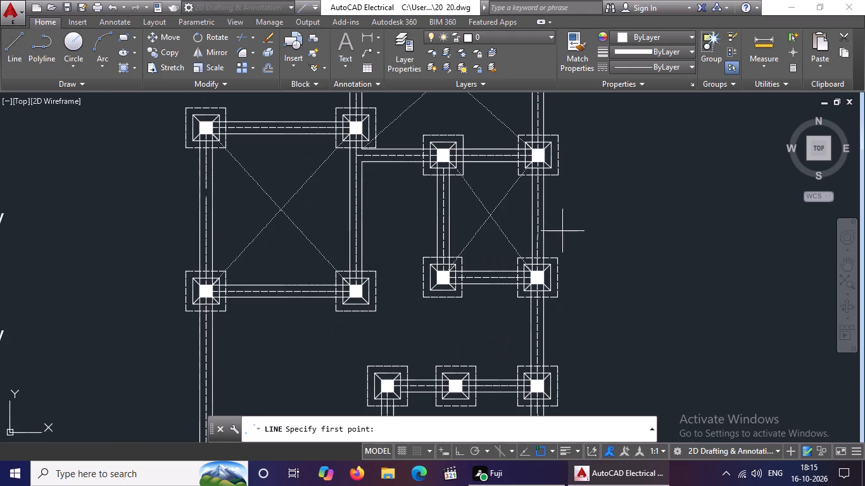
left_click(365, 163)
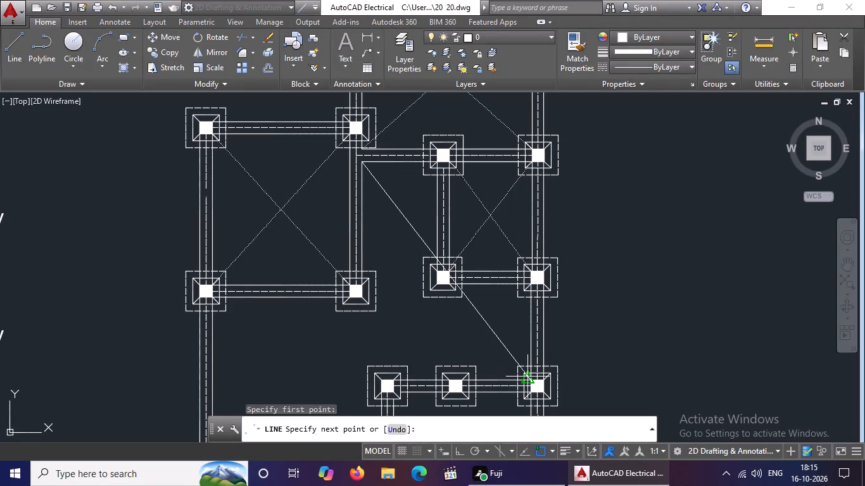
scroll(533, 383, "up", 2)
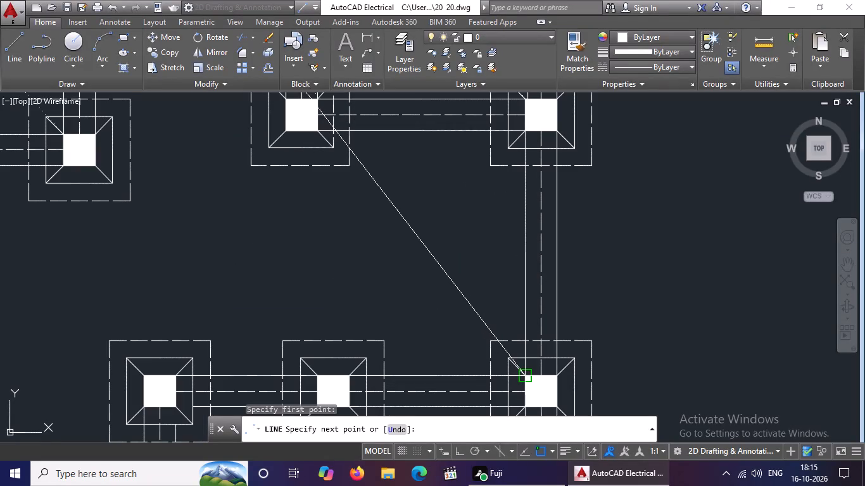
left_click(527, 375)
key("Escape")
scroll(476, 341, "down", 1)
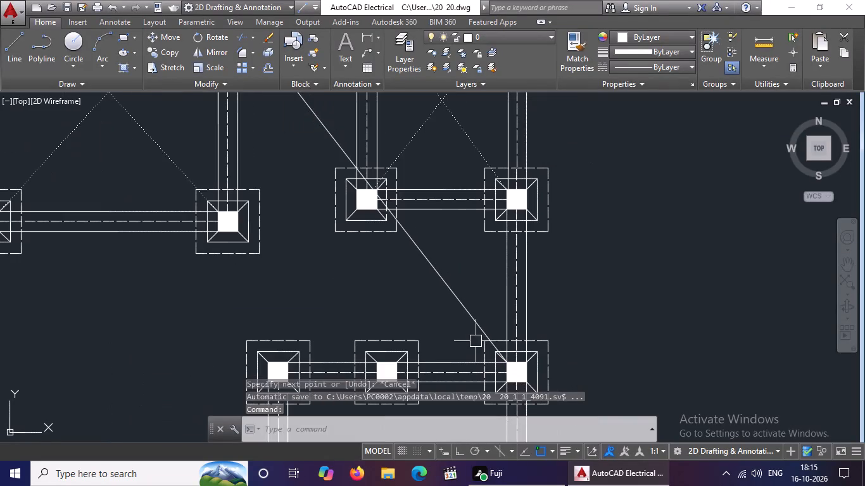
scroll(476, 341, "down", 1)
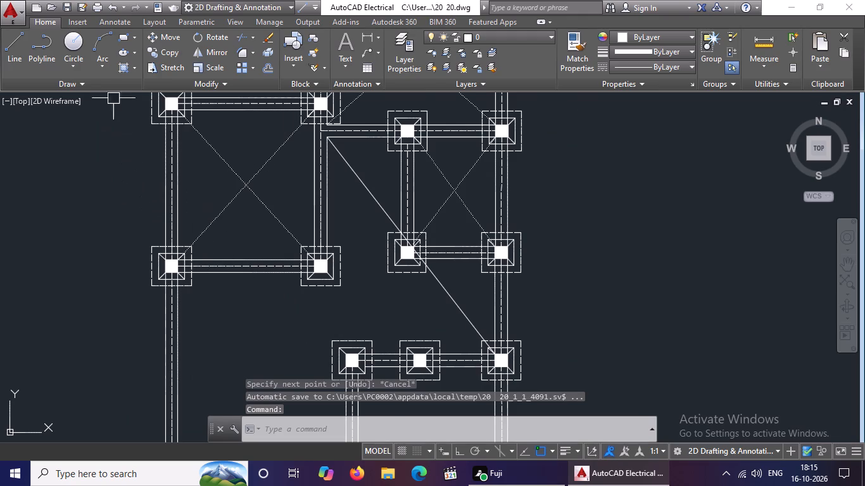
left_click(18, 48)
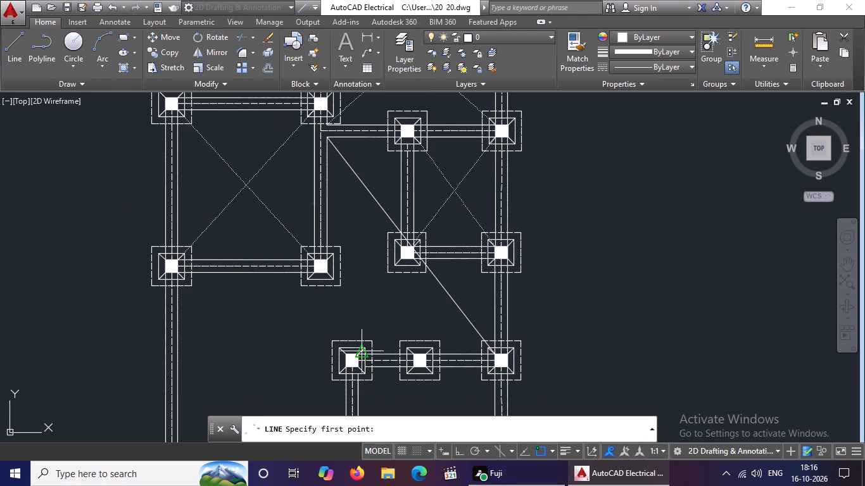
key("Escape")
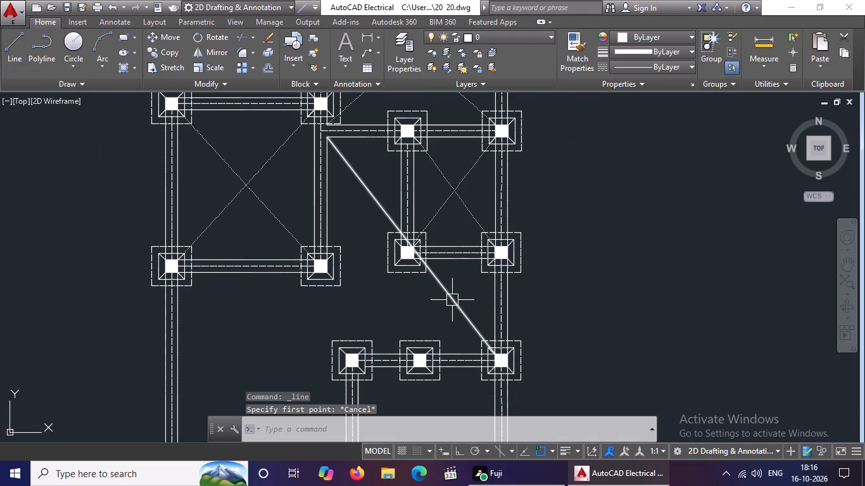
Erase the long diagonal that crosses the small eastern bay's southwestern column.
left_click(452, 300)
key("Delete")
Draw the southeastern bay's diagonal from its northwestern column's outer solid square corner to the southeastern column's filled square.
scroll(452, 300, "down", 2)
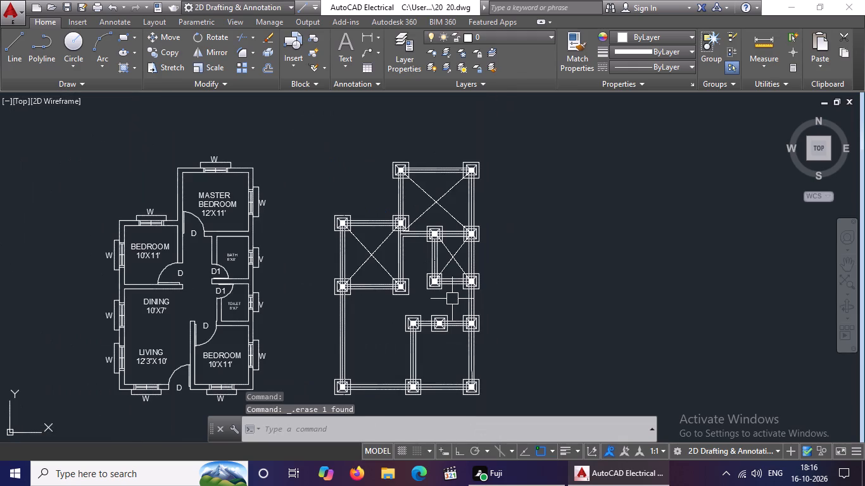
middle_click_drag(452, 298, 464, 259)
scroll(436, 307, "up", 1)
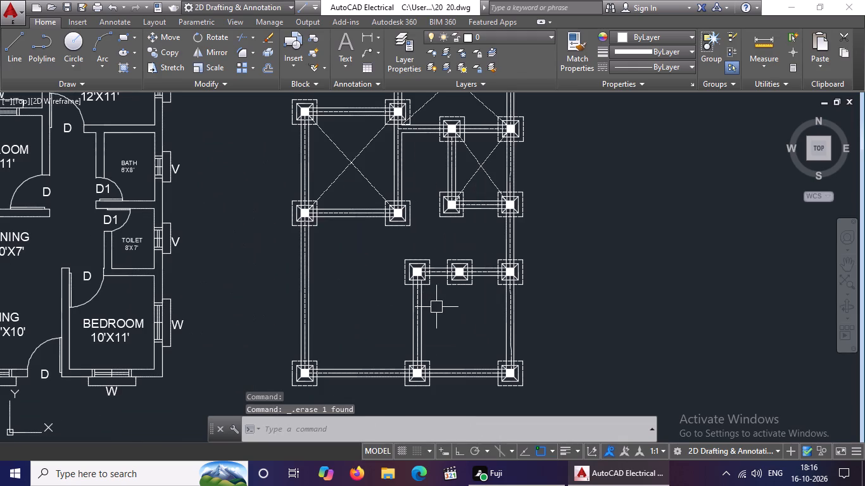
left_click(9, 51)
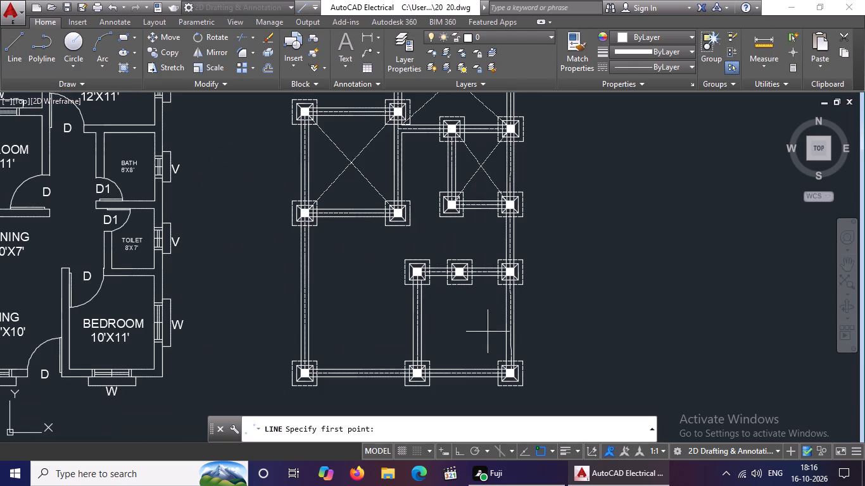
scroll(472, 324, "up", 1)
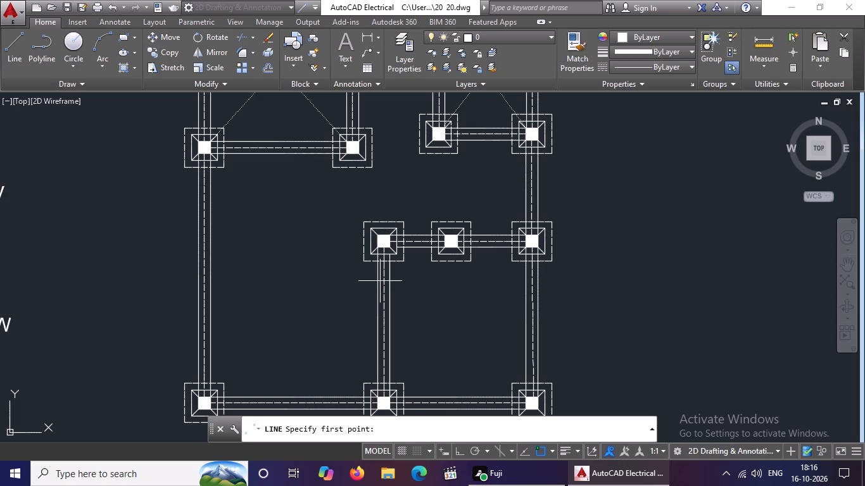
scroll(382, 281, "down", 2)
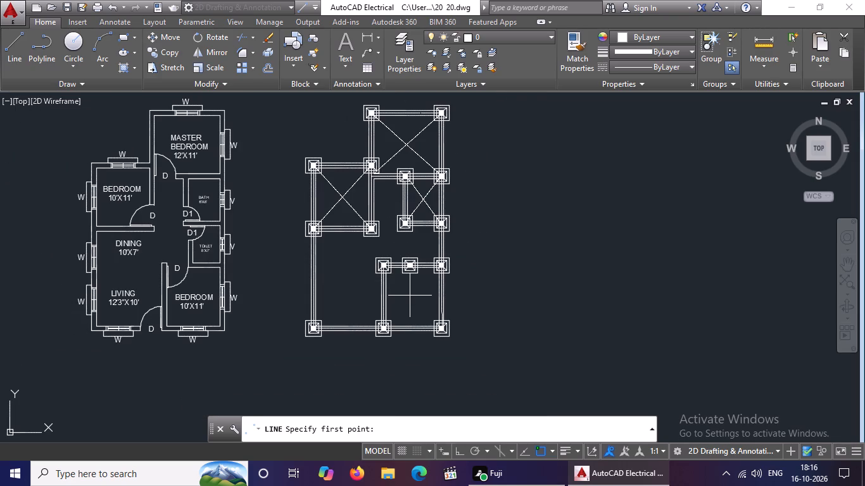
scroll(410, 296, "up", 1)
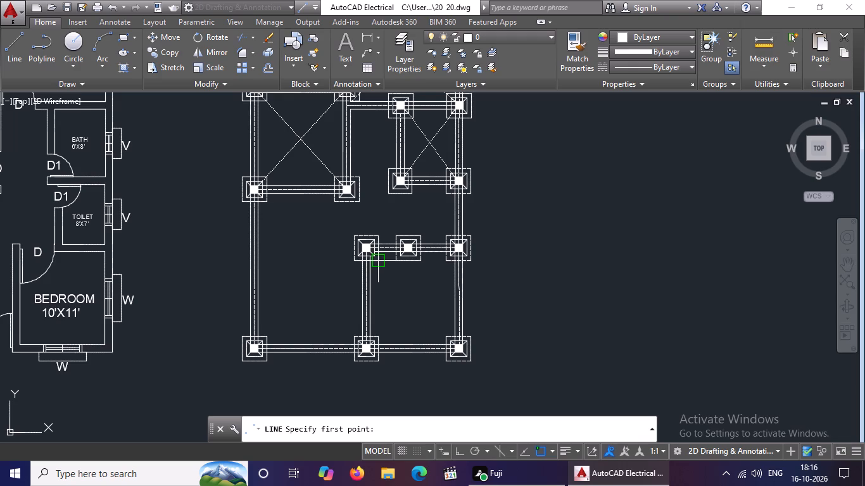
scroll(374, 252, "up", 3)
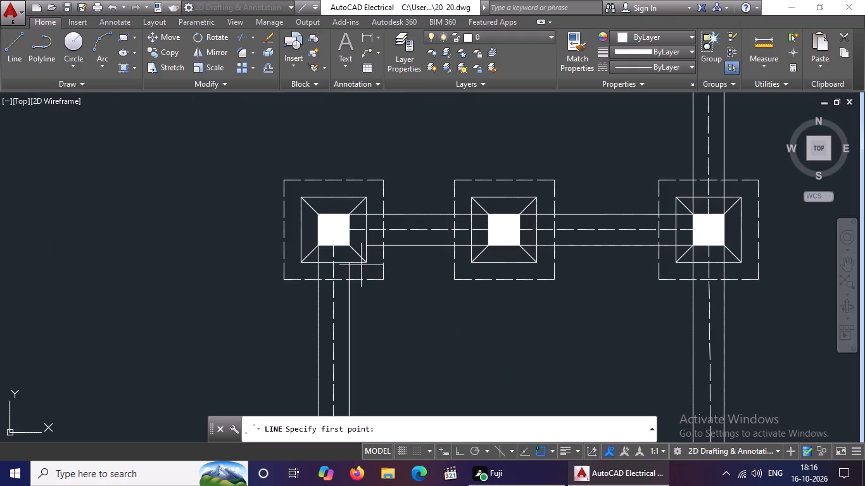
left_click(369, 261)
scroll(432, 326, "down", 2)
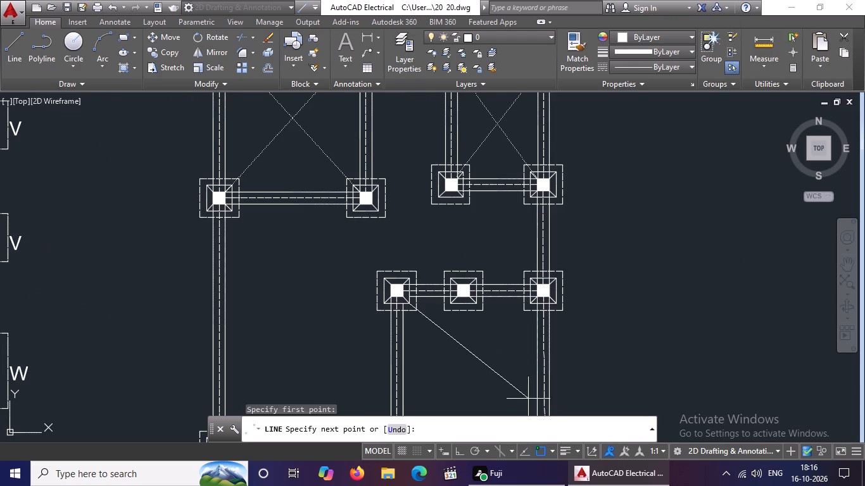
middle_click_drag(528, 398, 528, 306)
left_click(540, 352)
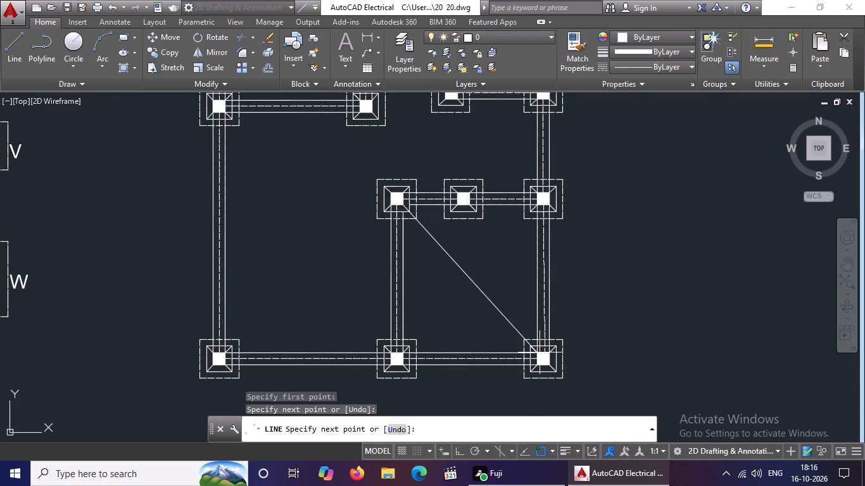
key("Escape")
Set the southeastern bay's diagonal to the ACAD_ISO07W100 linetype.
left_click(505, 317)
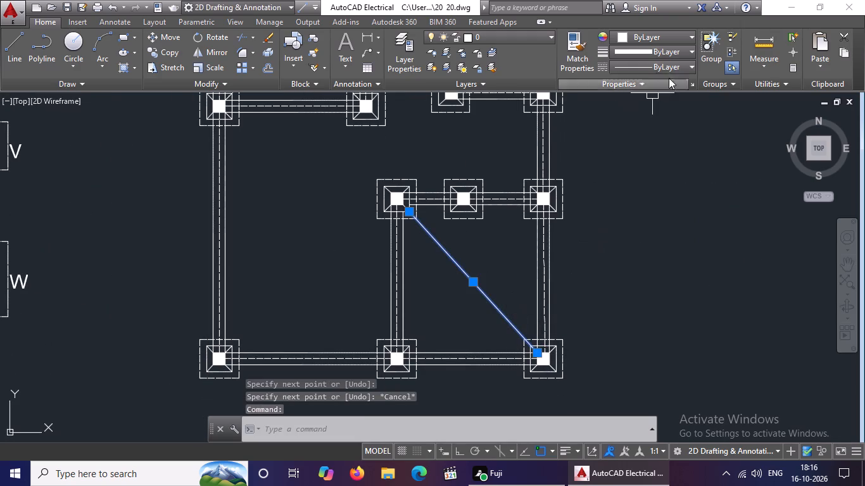
left_click(672, 65)
left_click(648, 128)
key("Escape")
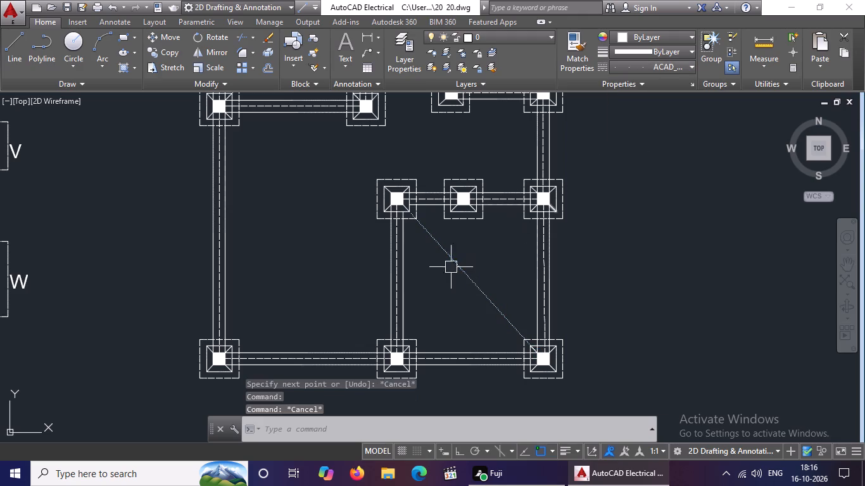
Draw the southeastern bay's crossing diagonal from its southwestern column's filled square to its northeastern column's filled square.
left_click(23, 54)
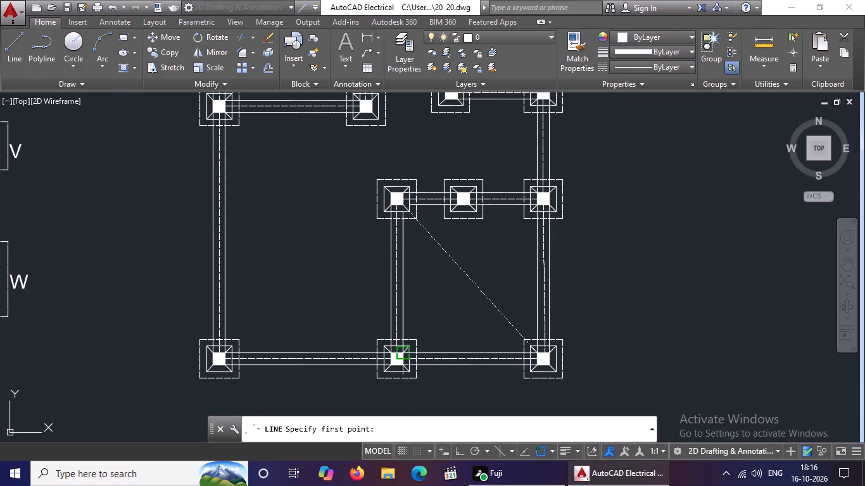
left_click_drag(404, 355, 420, 350)
left_click(540, 202)
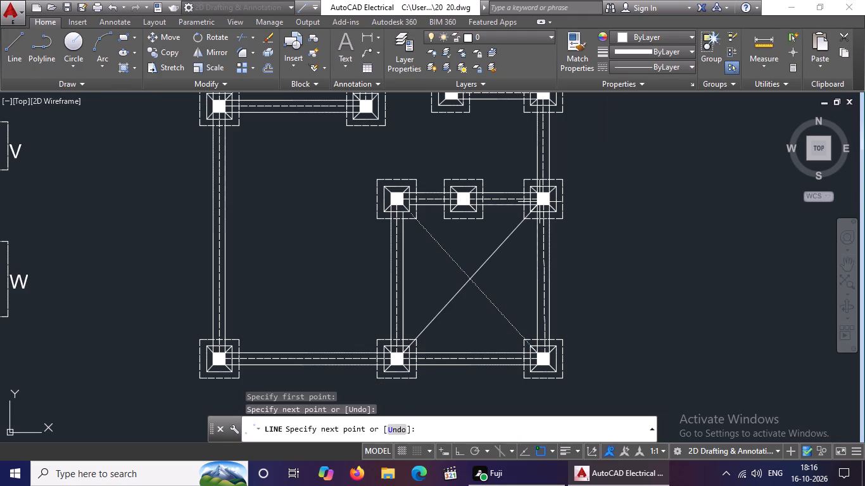
key("Escape")
Set the southeastern bay's crossing diagonal to the ACAD_ISO07W100 linetype.
left_click(514, 228)
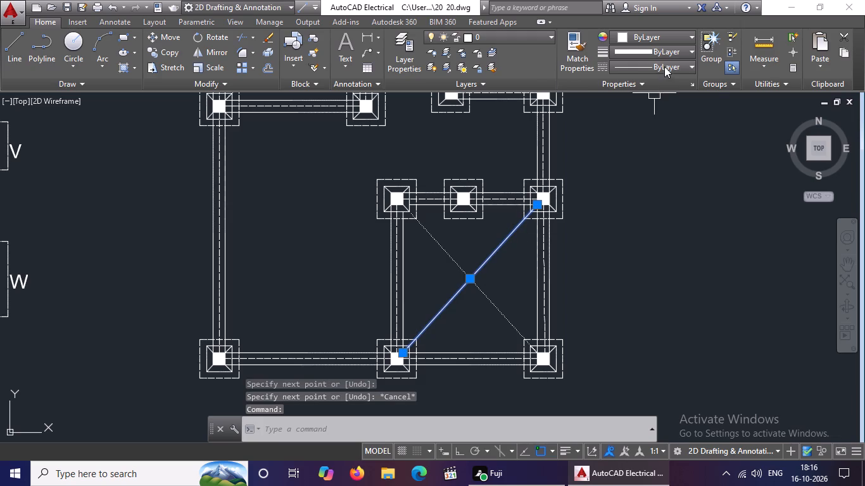
left_click(664, 66)
left_click(647, 128)
key("Escape")
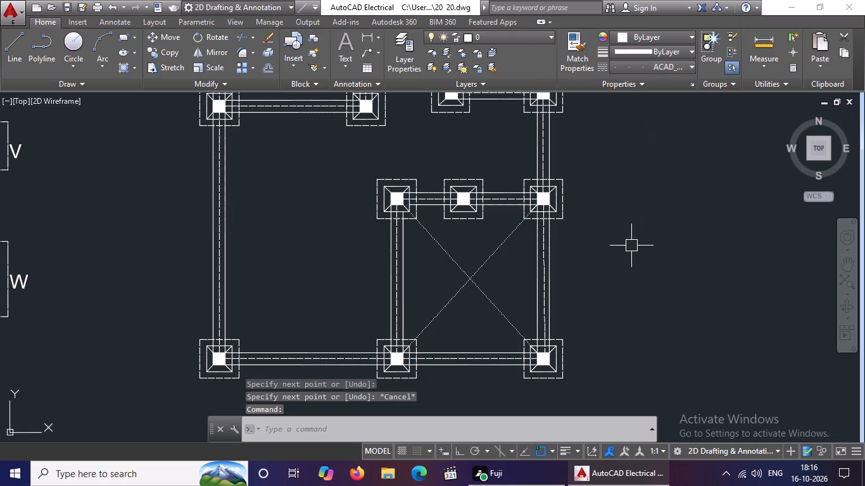
Draw a diagonal across the large southwestern bay from the layout's southwestern corner column to the bay's northeastern column.
scroll(631, 246, "down", 2)
middle_click_drag(589, 205, 532, 244)
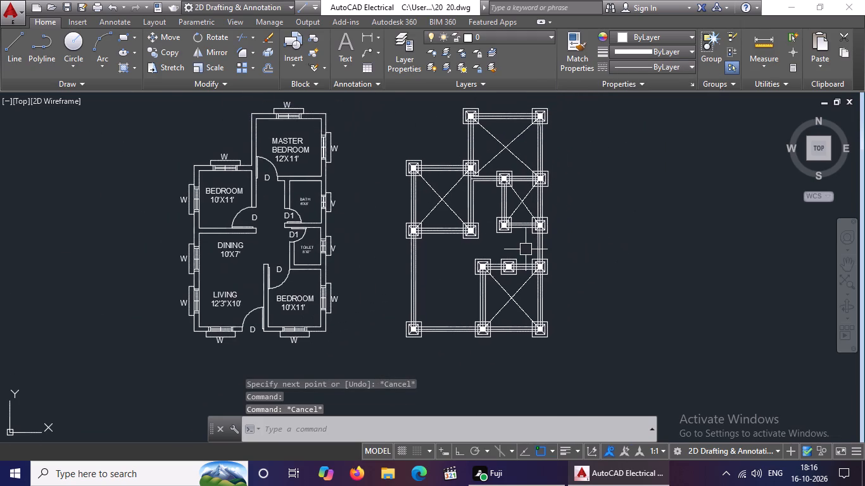
left_click(23, 42)
scroll(495, 318, "up", 2)
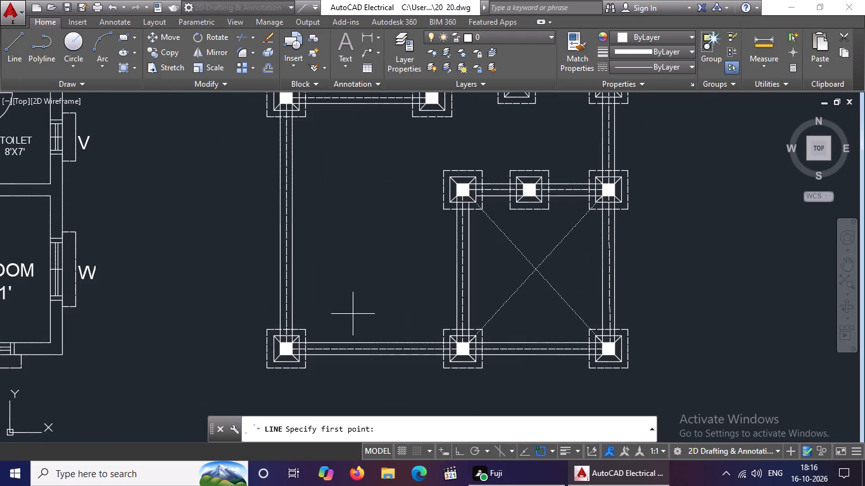
left_click(287, 340)
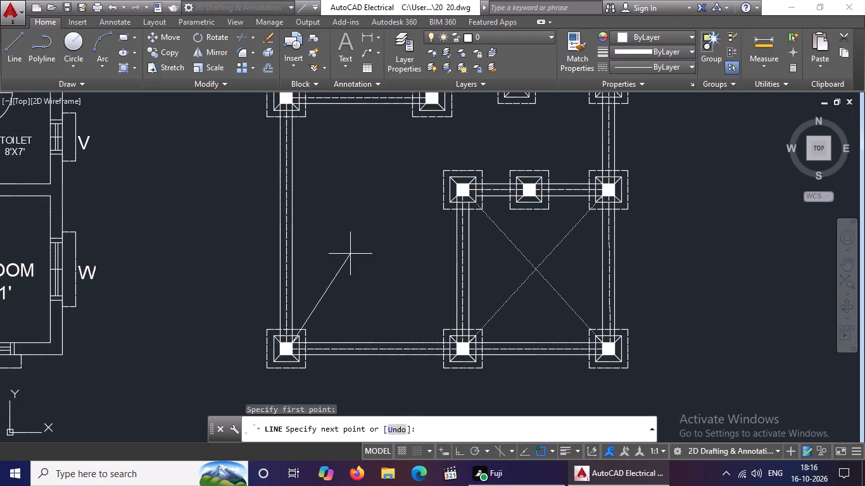
scroll(350, 254, "down", 2)
scroll(377, 209, "up", 1)
scroll(377, 209, "down", 1)
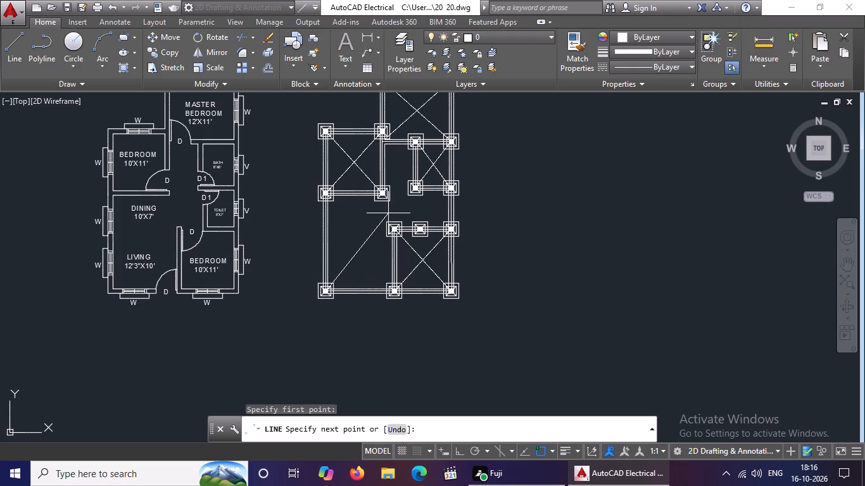
scroll(382, 193, "up", 2)
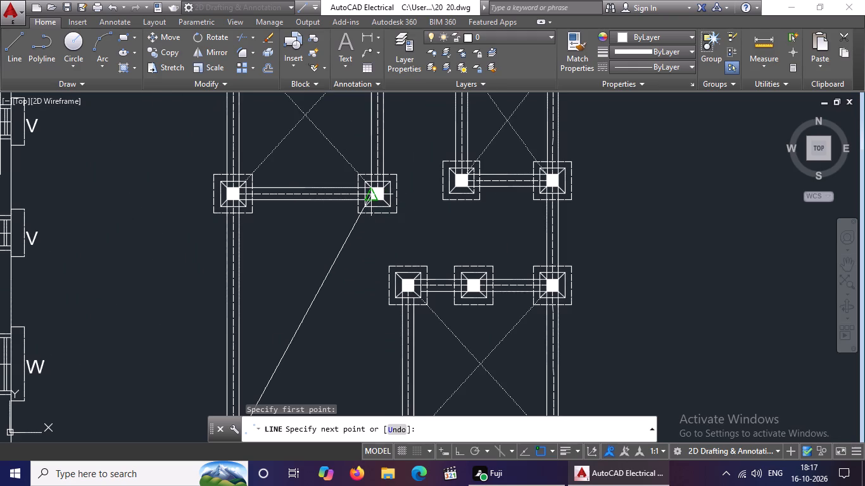
left_click(370, 203)
key("Escape")
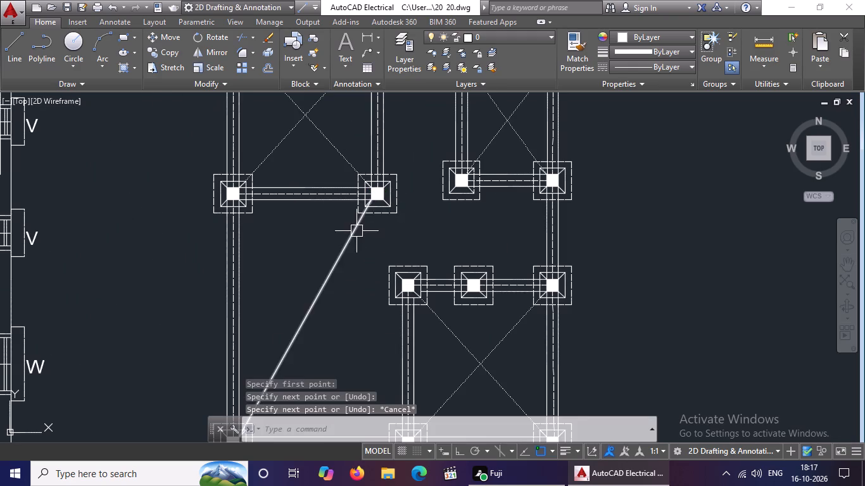
Set the southwestern bay's diagonal to the ACAD_ISO07W100 linetype.
left_click(357, 231)
left_click(646, 70)
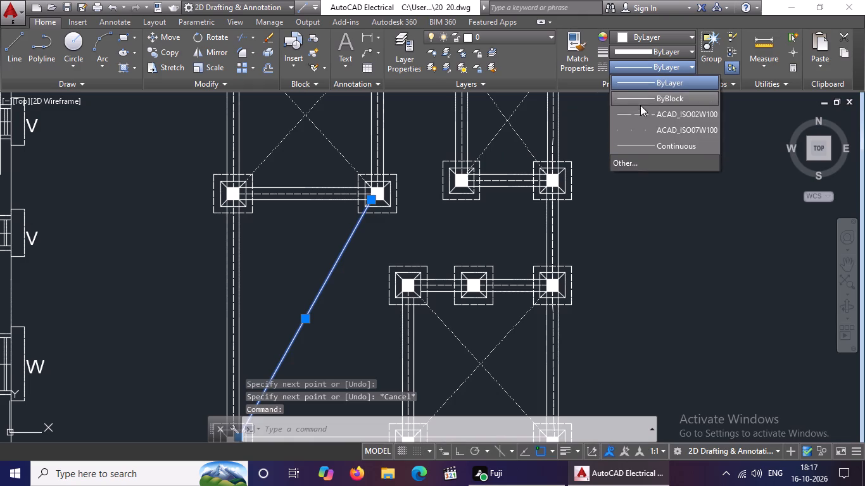
left_click(636, 128)
scroll(627, 168, "down", 2)
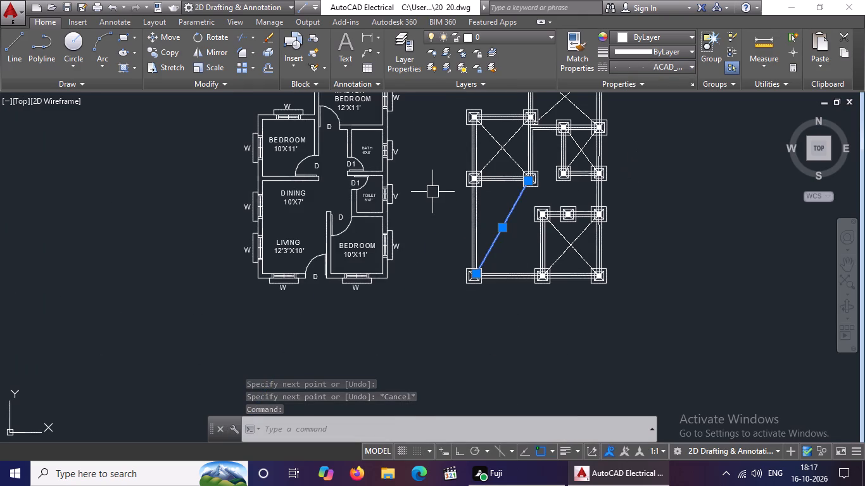
key("Escape")
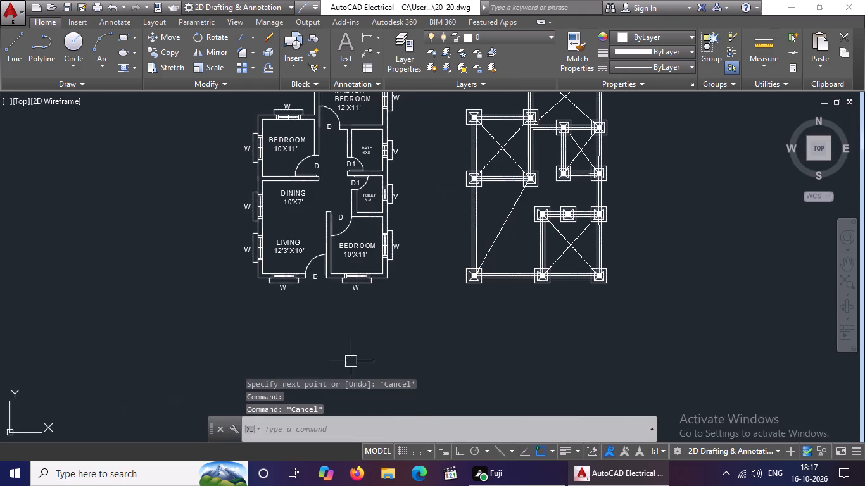
Draw the southwestern bay's crossing diagonal from its northwestern column to the middle column of the layout's southern edge.
left_click(17, 46)
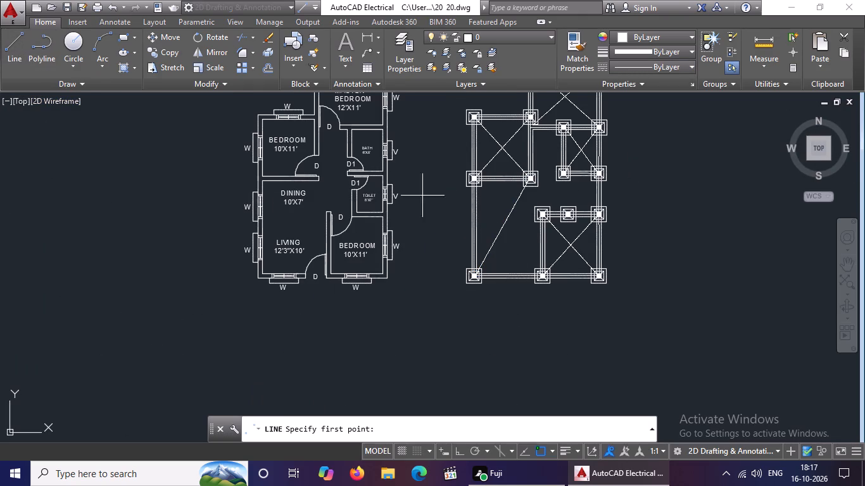
scroll(478, 187, "up", 2)
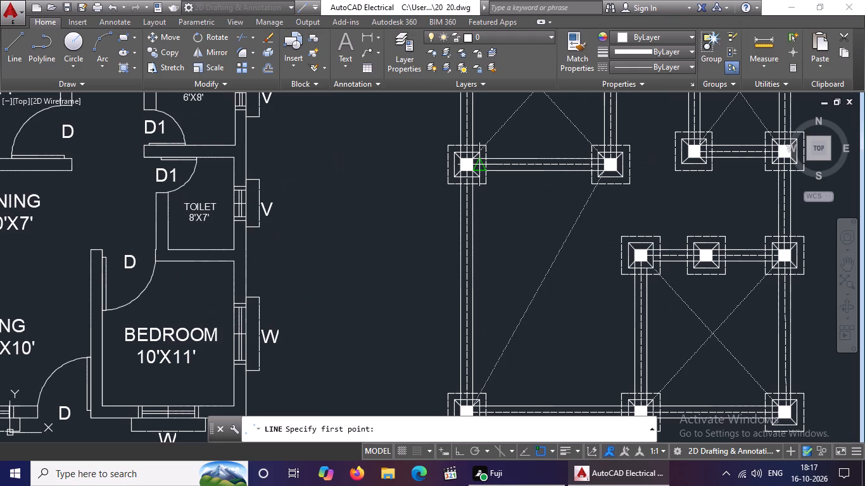
left_click_drag(467, 171, 470, 180)
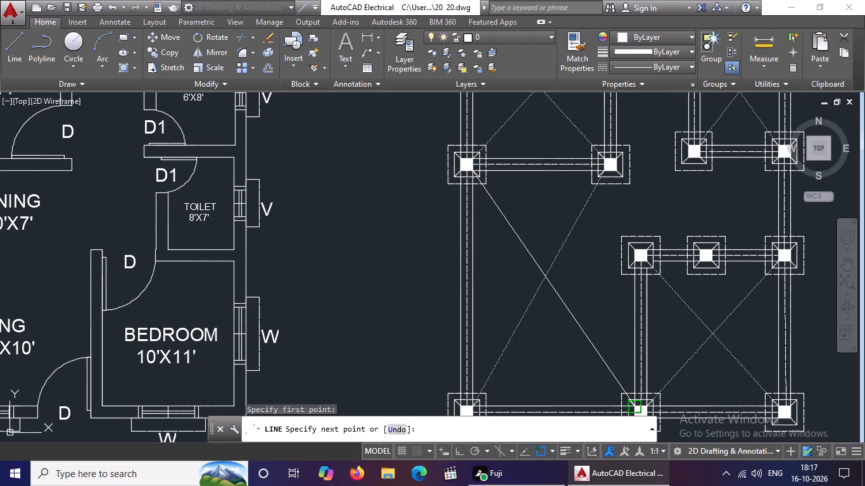
left_click(640, 404)
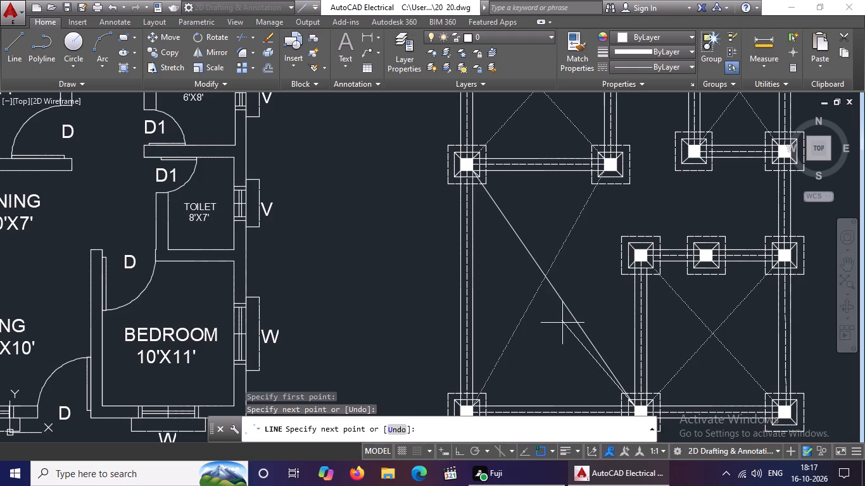
key("Escape")
Set the southwestern bay's crossing diagonal to the ACAD_ISO07W100 linetype.
left_click(571, 317)
left_click(678, 70)
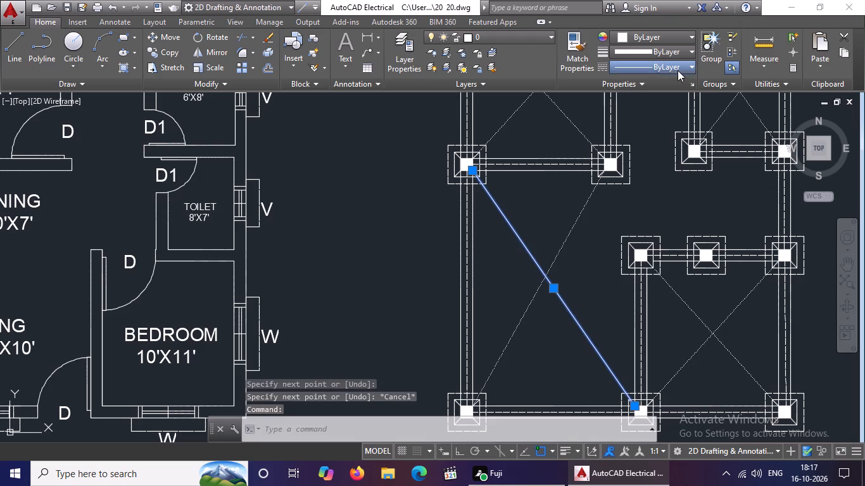
left_click(672, 125)
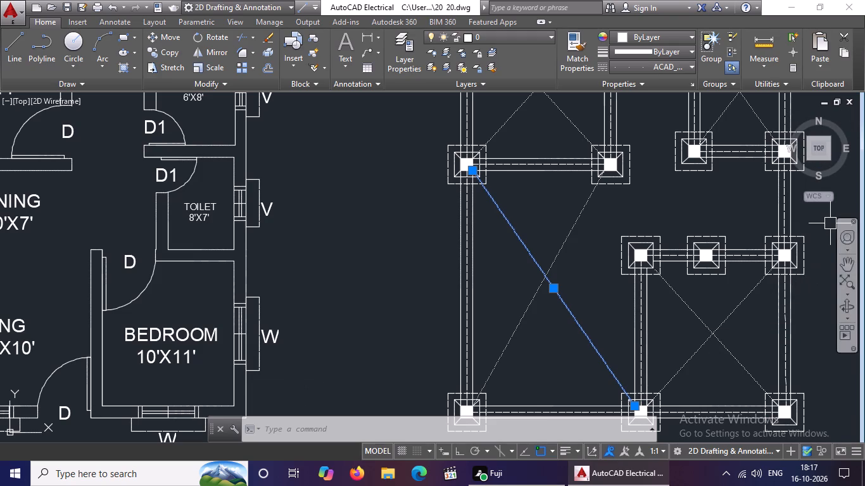
key("Escape")
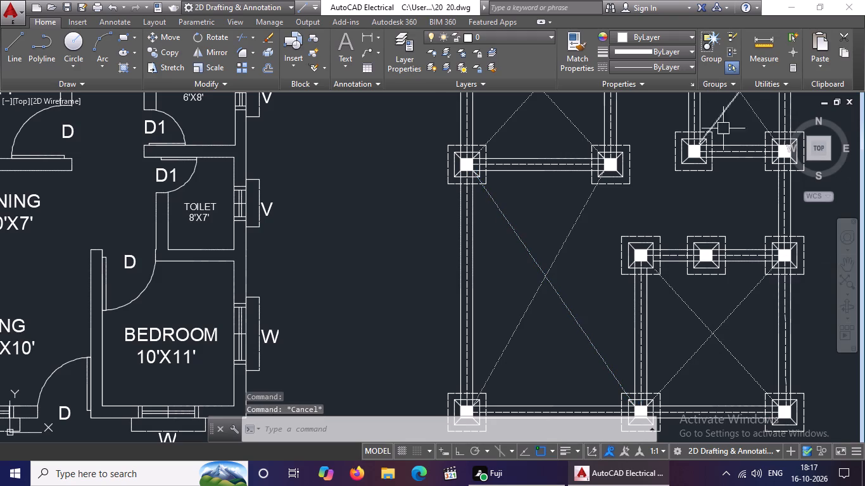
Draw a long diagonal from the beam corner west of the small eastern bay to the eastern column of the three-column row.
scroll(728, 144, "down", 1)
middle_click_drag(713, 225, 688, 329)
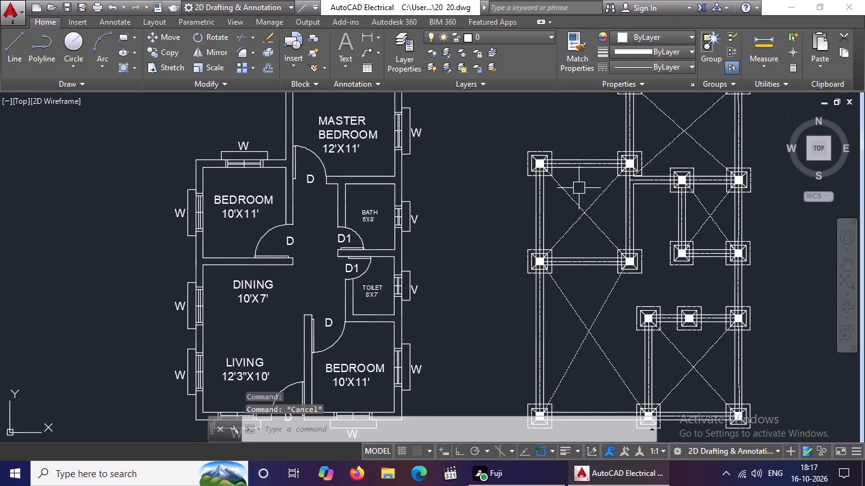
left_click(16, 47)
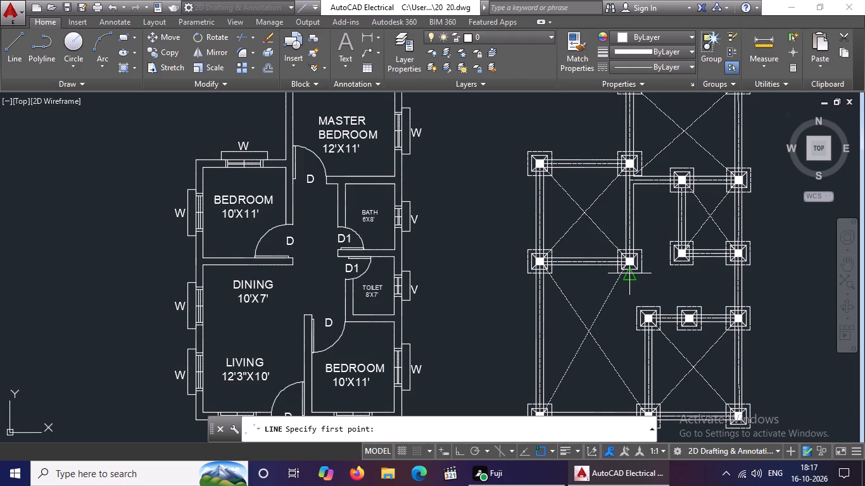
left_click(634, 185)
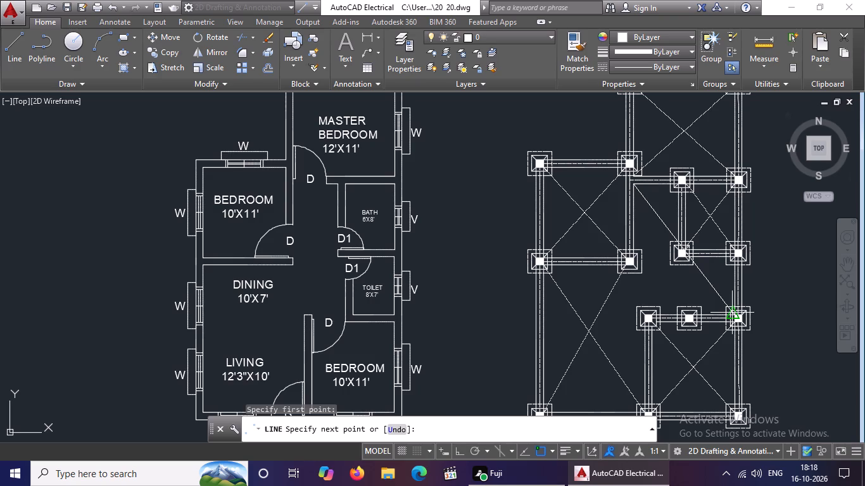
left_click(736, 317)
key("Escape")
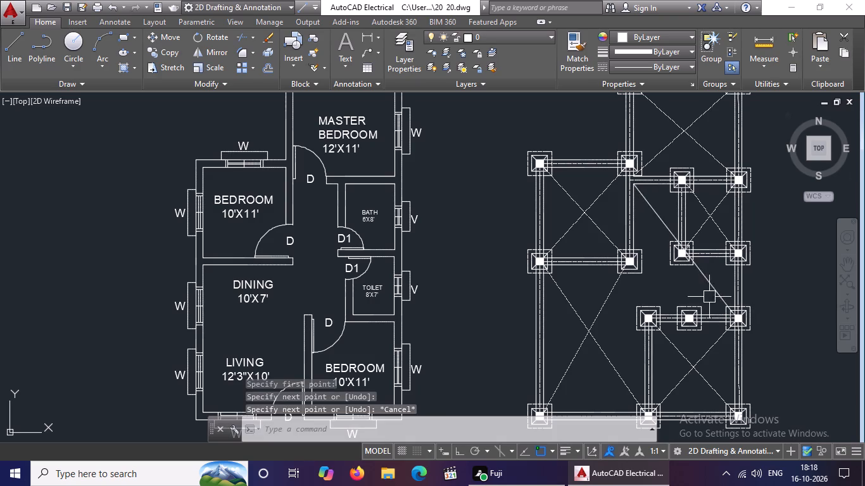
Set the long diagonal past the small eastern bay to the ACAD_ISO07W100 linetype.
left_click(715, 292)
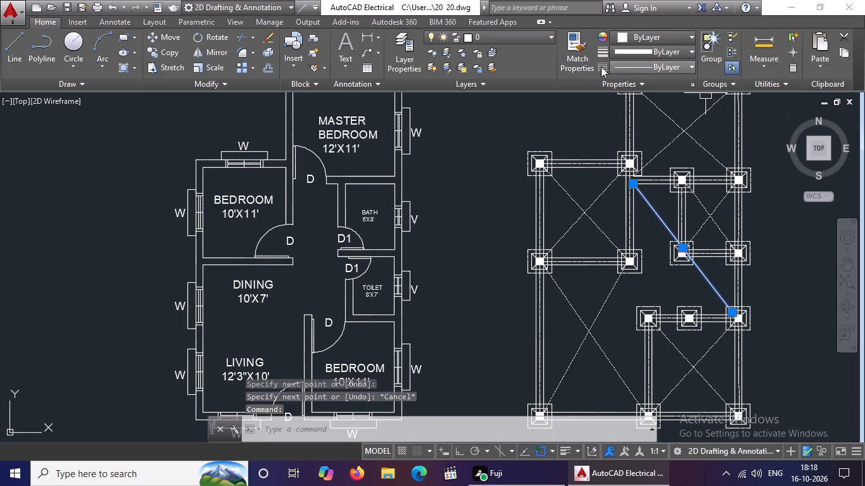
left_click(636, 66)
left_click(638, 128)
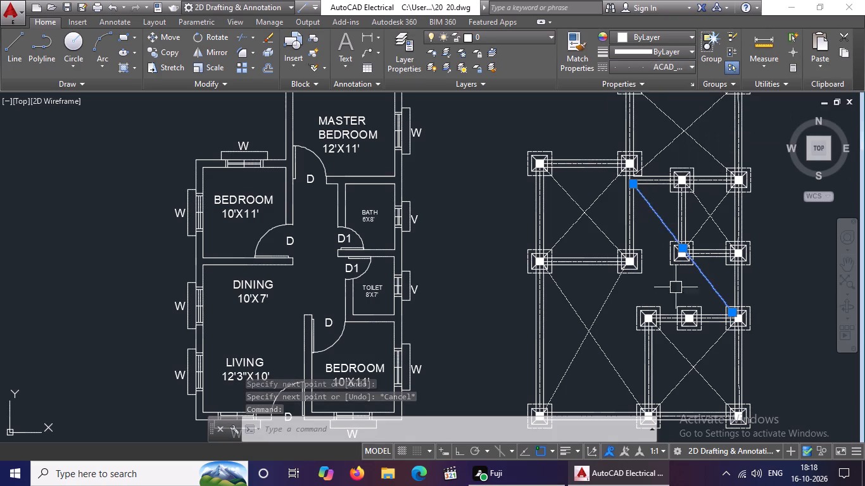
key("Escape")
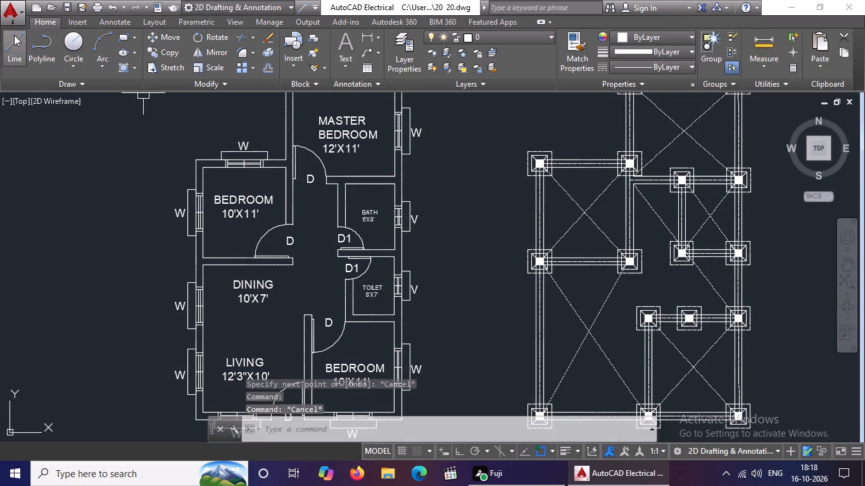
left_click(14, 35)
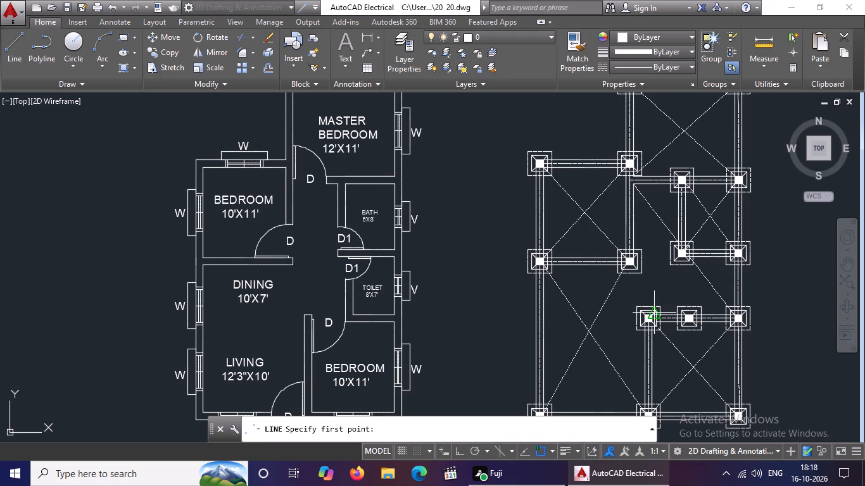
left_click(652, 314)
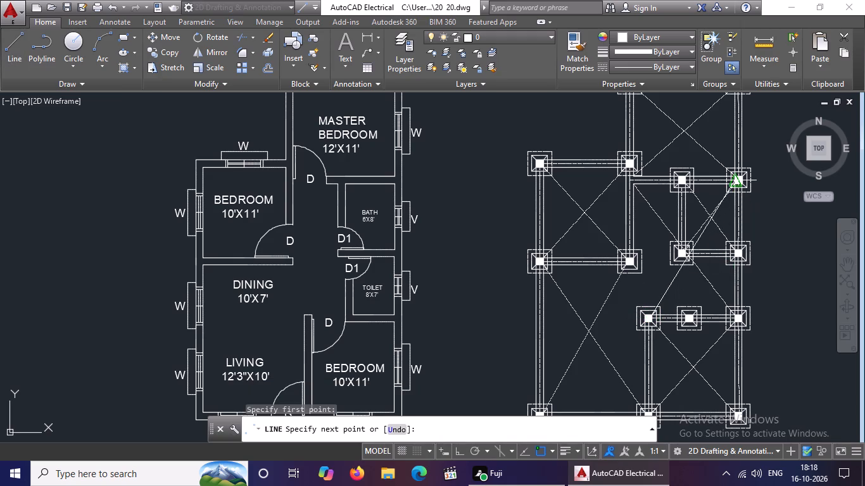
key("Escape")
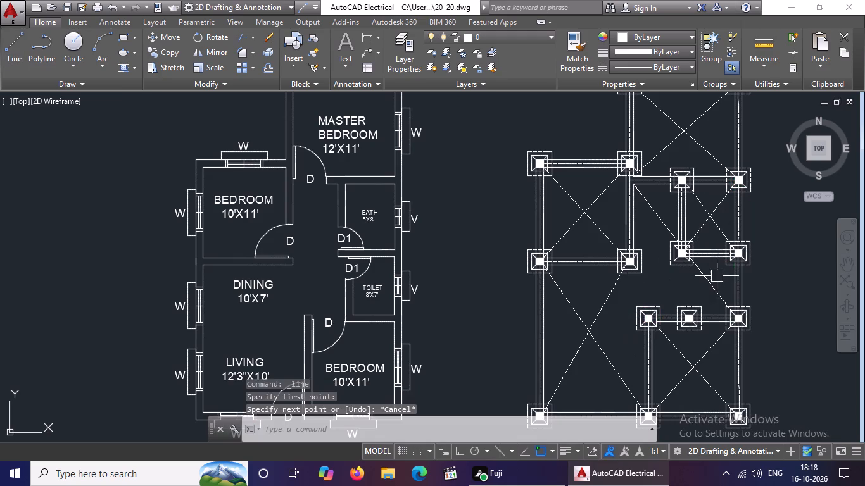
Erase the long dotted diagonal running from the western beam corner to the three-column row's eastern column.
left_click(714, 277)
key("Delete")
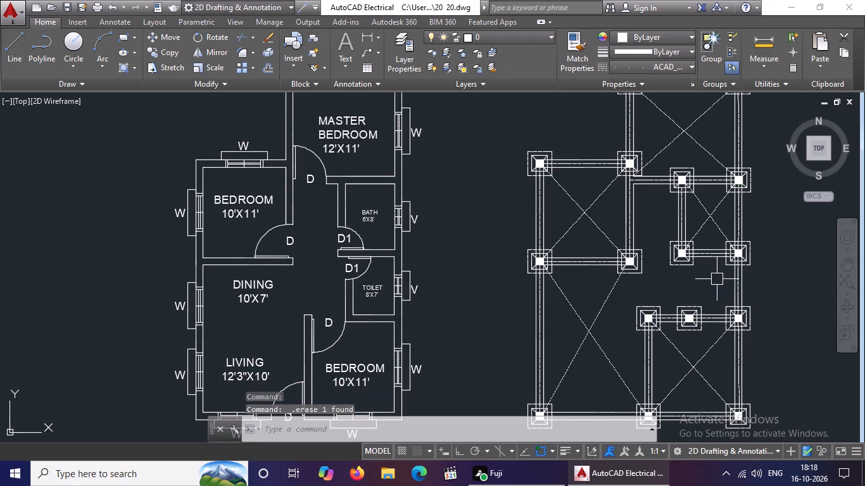
Examine the column layout's bays, especially the unmarked area between the small eastern bay and the three-column row.
scroll(717, 279, "down", 2)
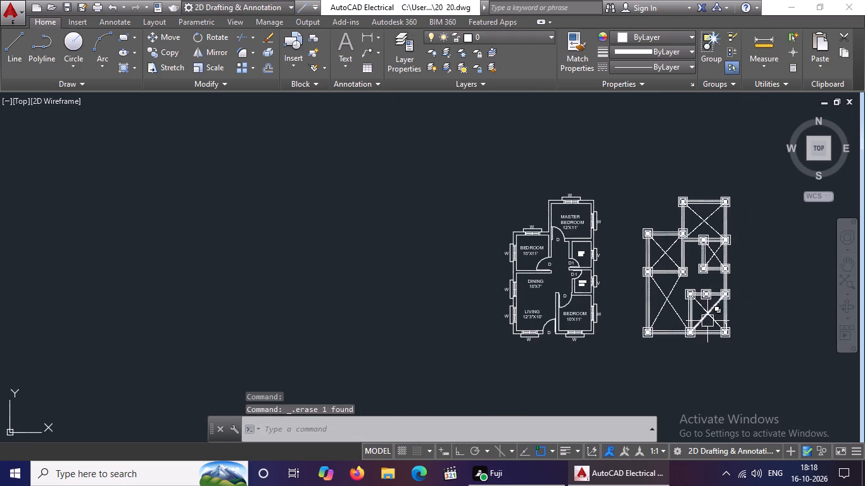
middle_click_drag(702, 290, 685, 307)
scroll(683, 309, "up", 1)
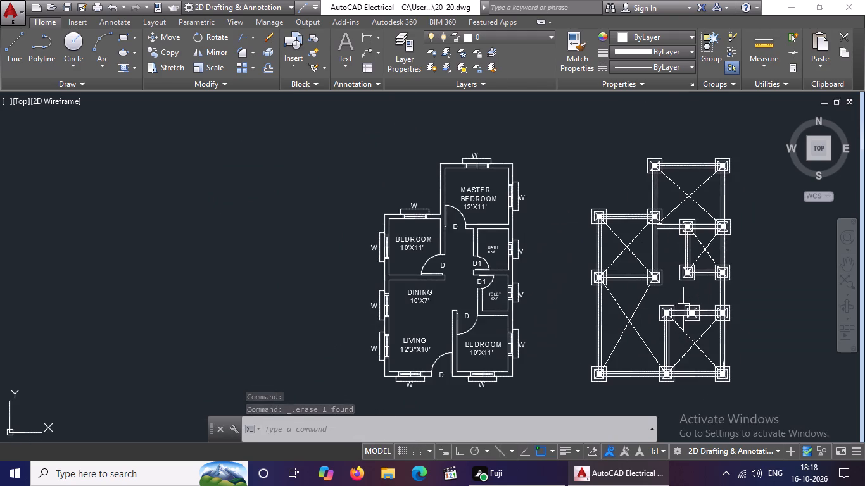
scroll(683, 309, "up", 1)
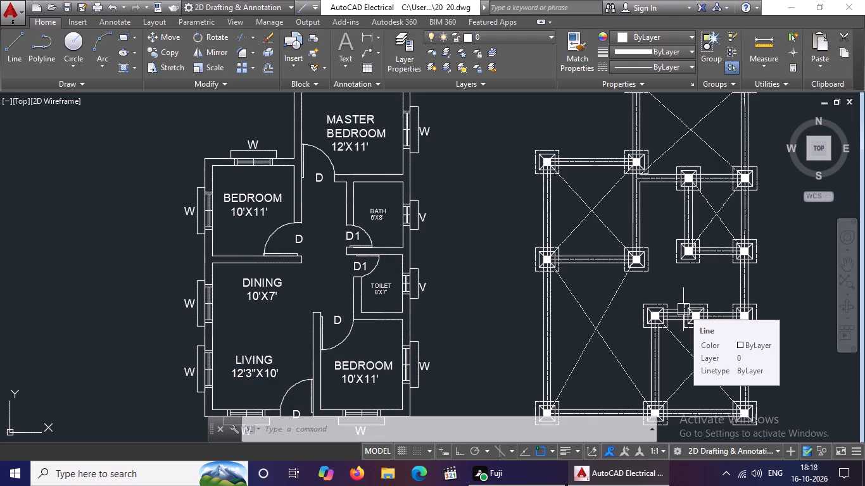
scroll(733, 262, "down", 1)
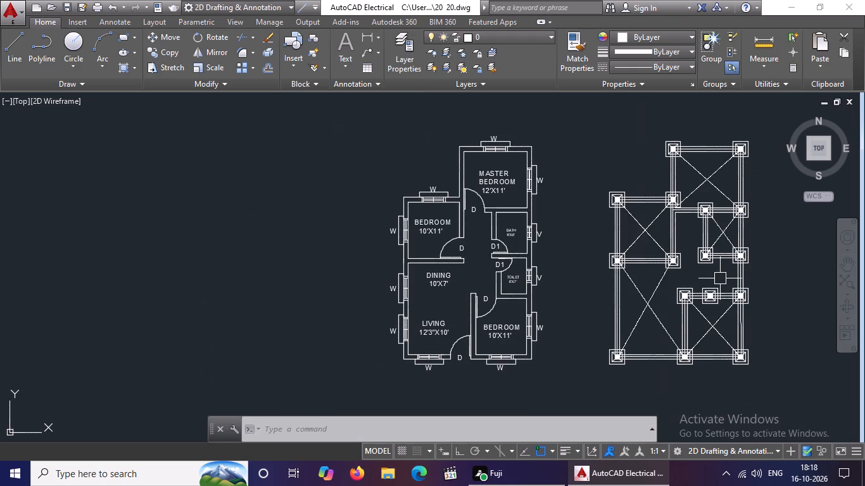
middle_click_drag(717, 278, 684, 292)
scroll(682, 292, "up", 2)
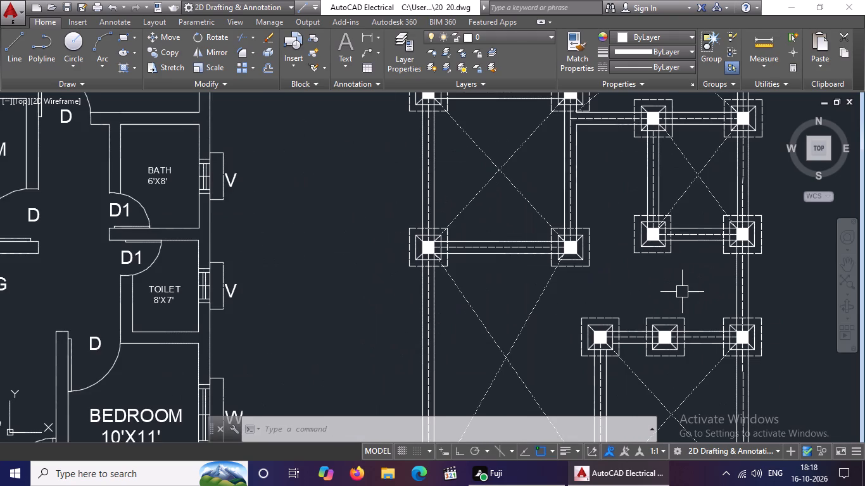
scroll(683, 291, "down", 2)
scroll(683, 291, "up", 1)
key("Escape")
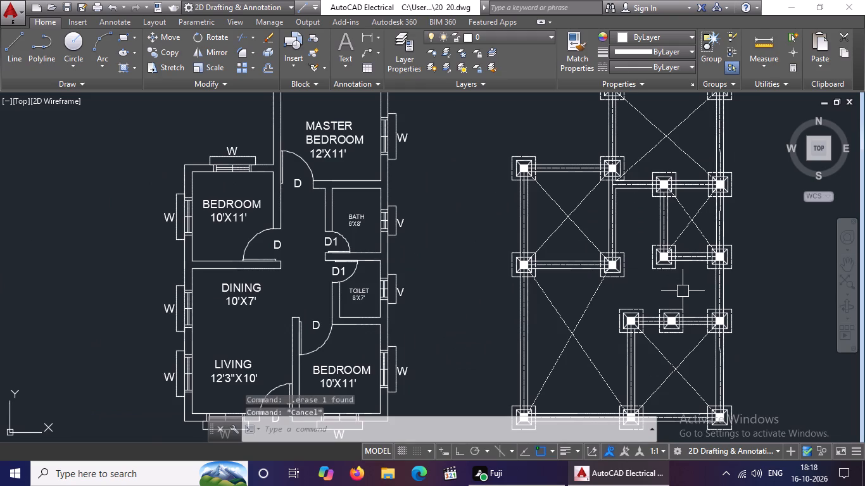
scroll(683, 290, "down", 2)
scroll(716, 274, "up", 2)
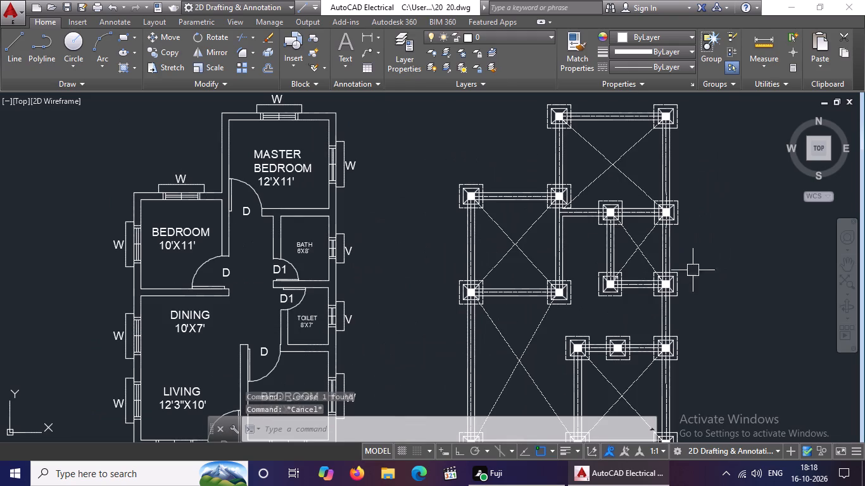
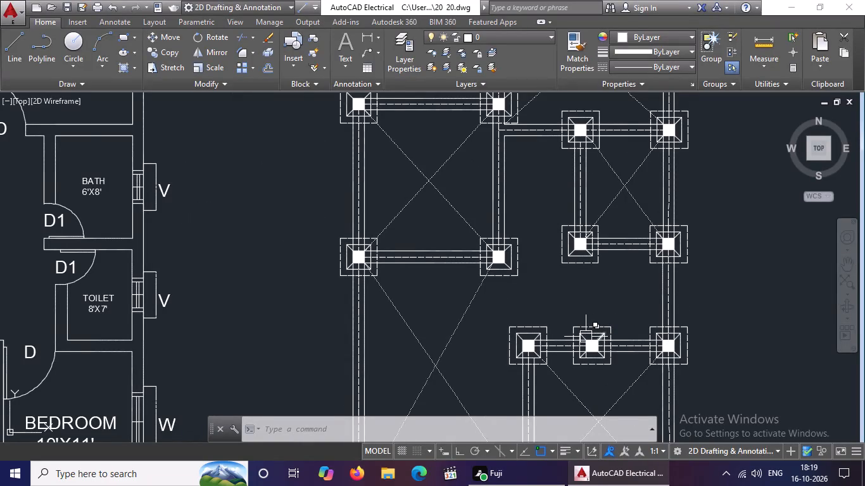
Add single-line text reading PLAN below the floor plan's entrance door, about 2 1/2" high with a 270° rotation.
scroll(585, 336, "down", 1)
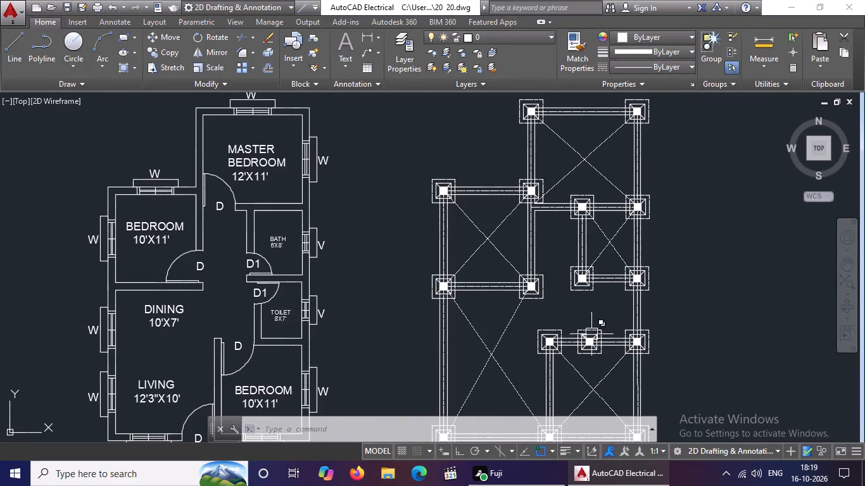
scroll(602, 358, "up", 2)
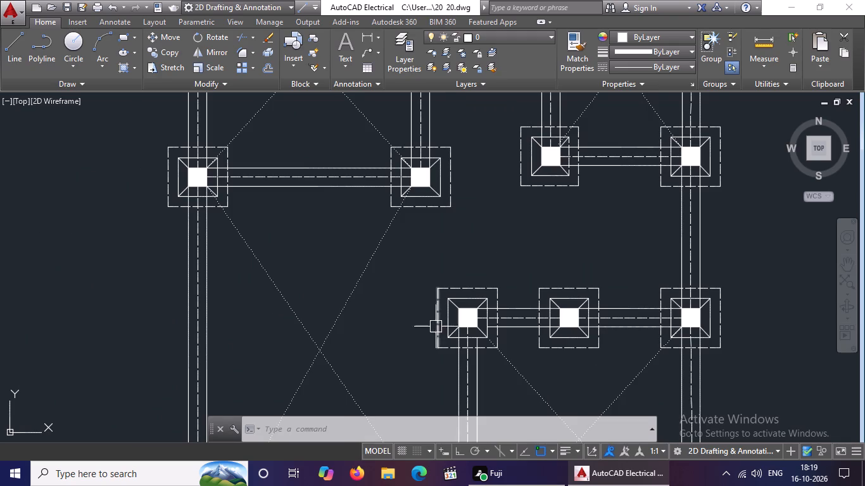
scroll(574, 304, "down", 3)
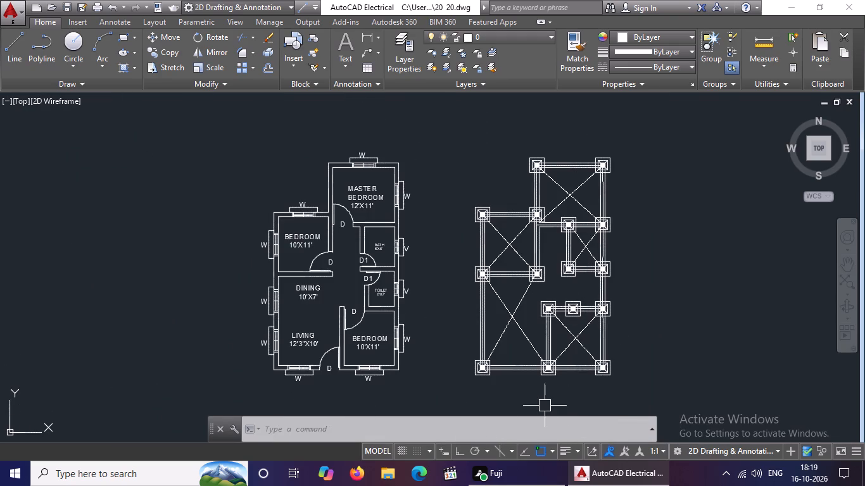
scroll(445, 408, "up", 1)
middle_click_drag(445, 408, 476, 349)
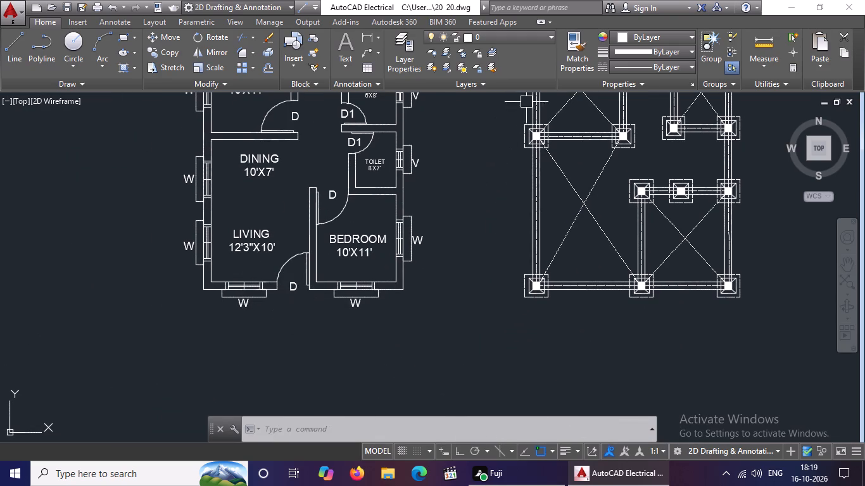
left_click(341, 63)
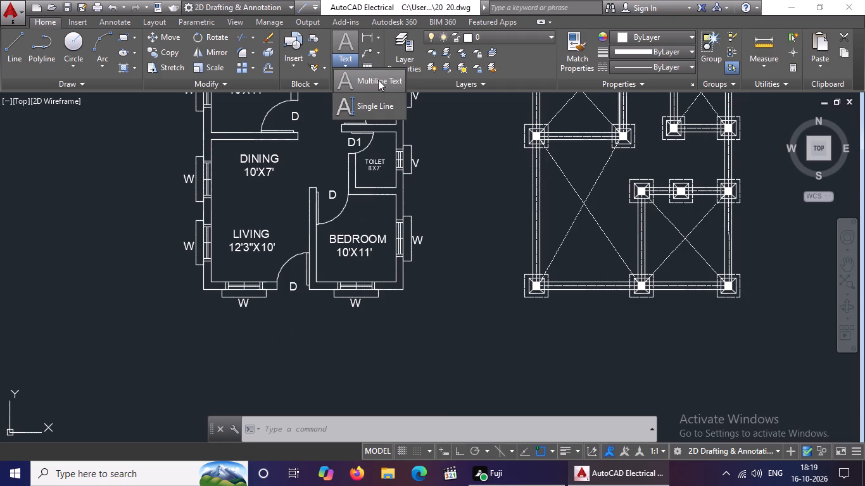
left_click(365, 103)
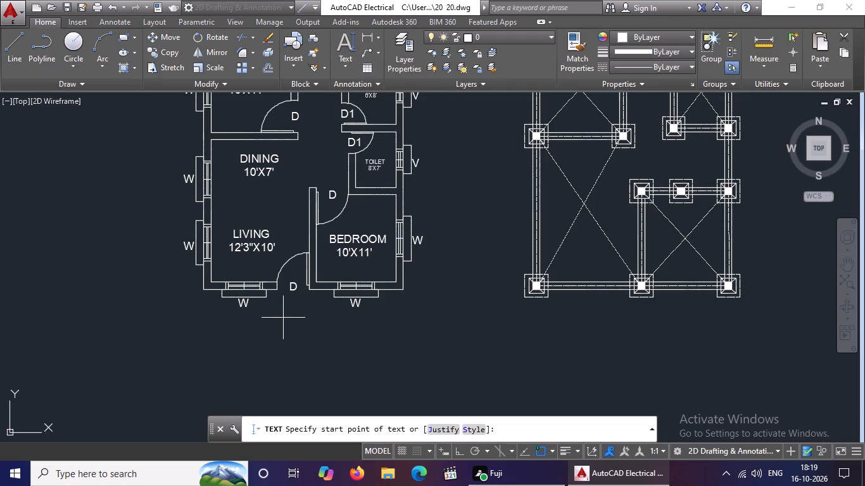
left_click(284, 317)
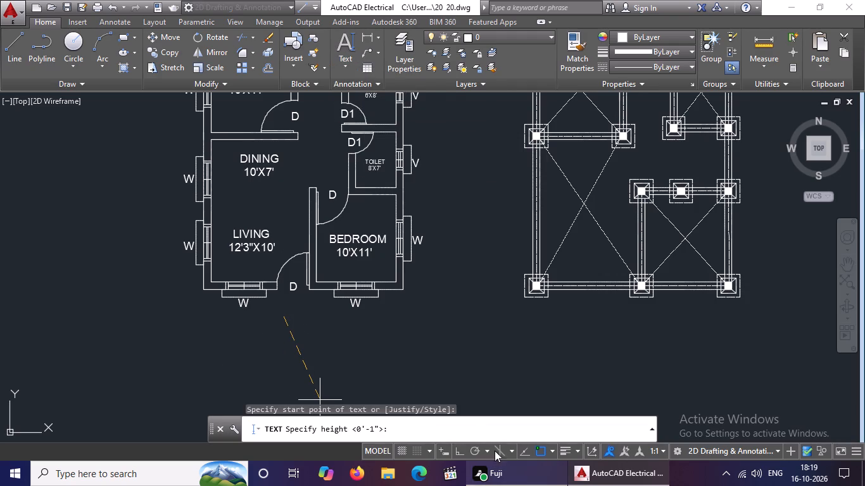
left_click(462, 451)
left_click(288, 337)
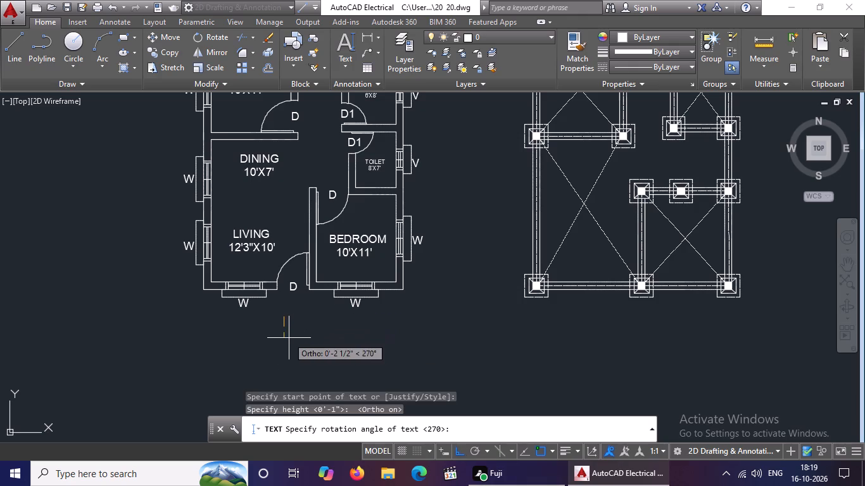
left_click(284, 338)
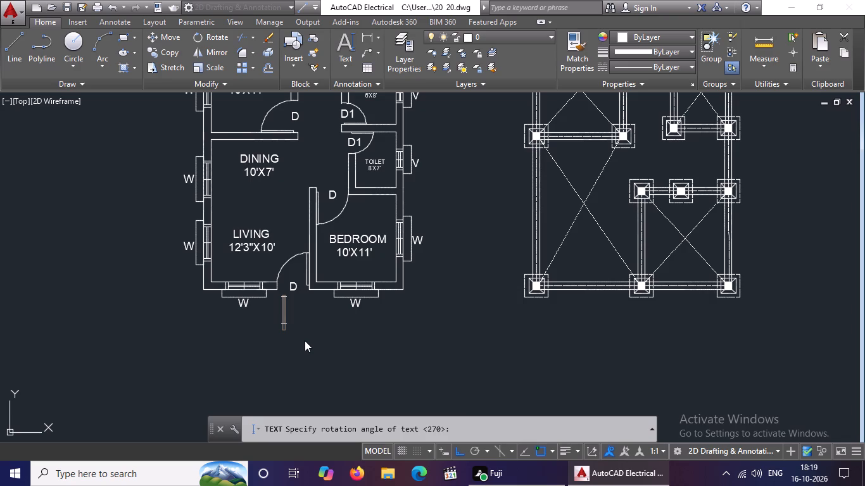
type("PLAN")
left_click(385, 316)
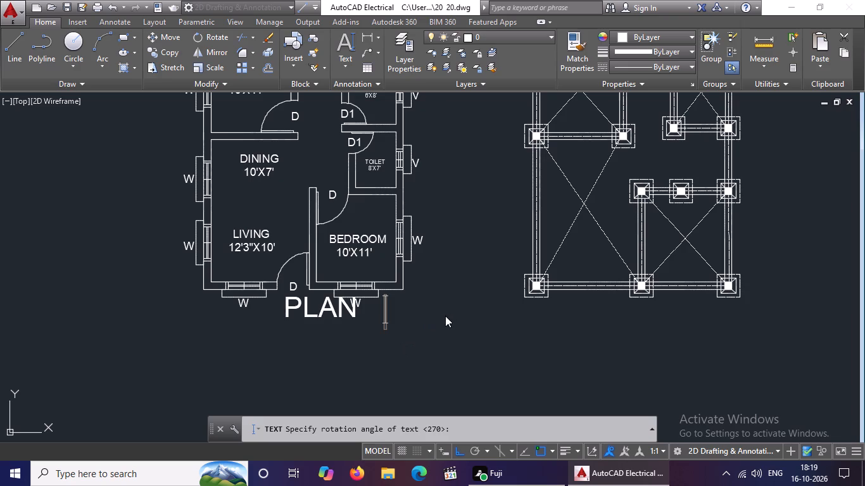
key("Escape")
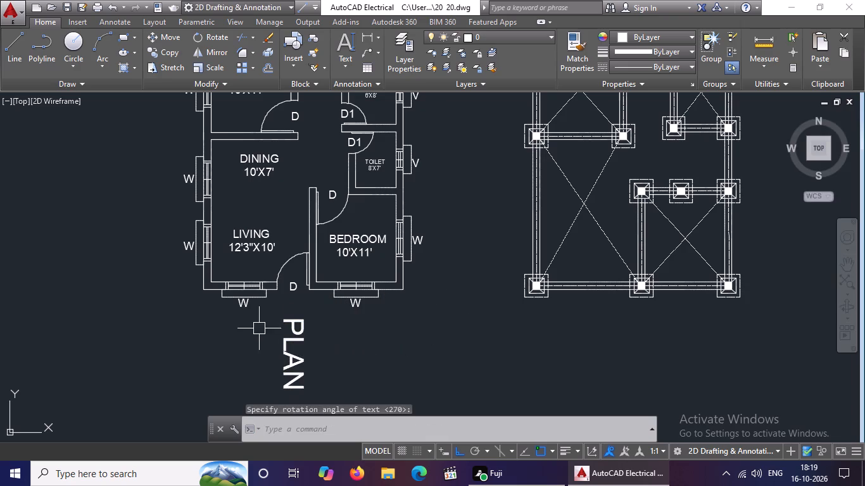
Rotate the PLAN text by 90° so that it reads horizontally.
left_click_drag(262, 308, 265, 315)
left_click(329, 398)
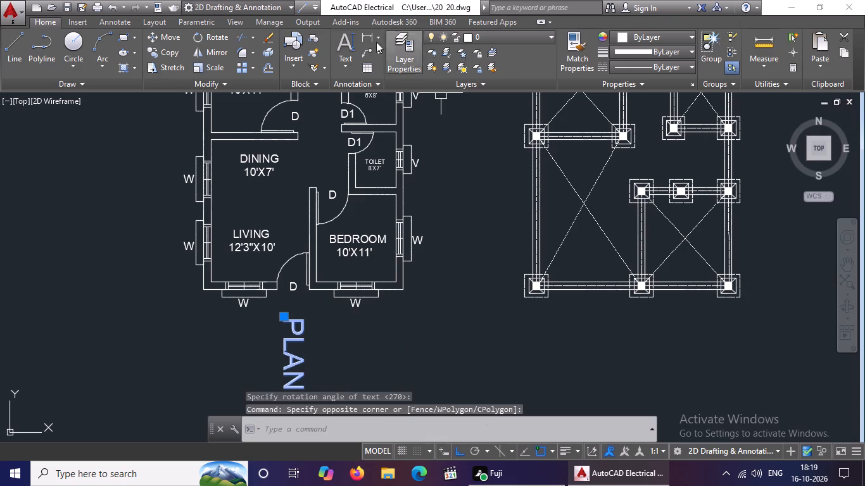
left_click_drag(206, 36, 210, 46)
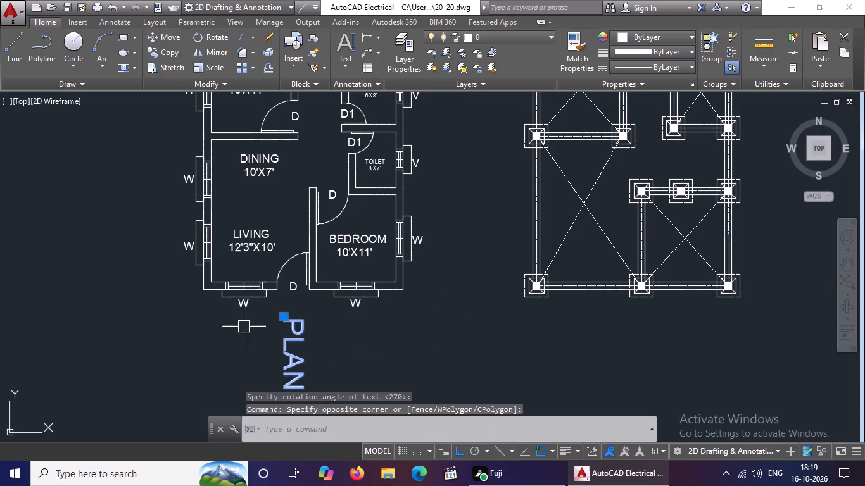
left_click_drag(212, 39, 213, 46)
left_click(290, 359)
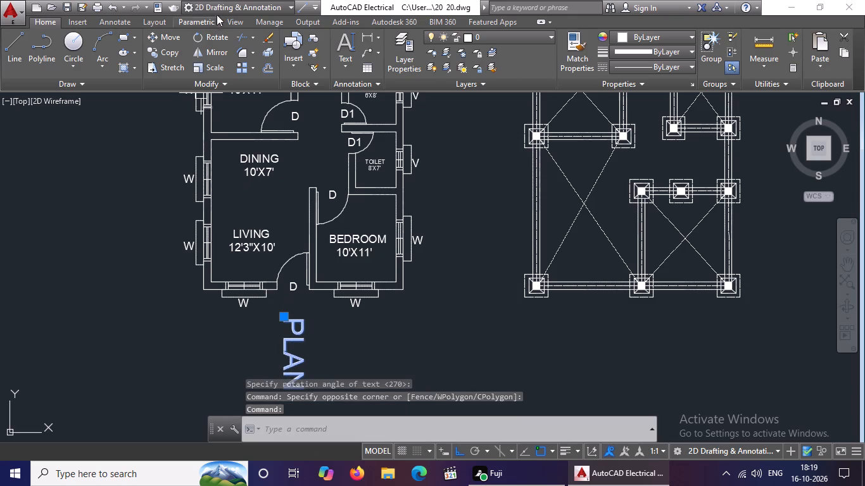
left_click(220, 39)
left_click(296, 370)
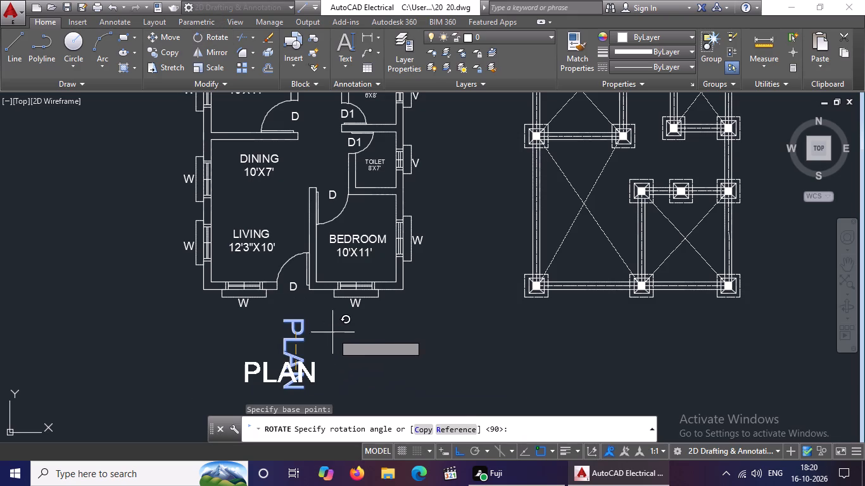
left_click(317, 314)
Set the PLAN text's height to 2" in its properties.
left_click(270, 368)
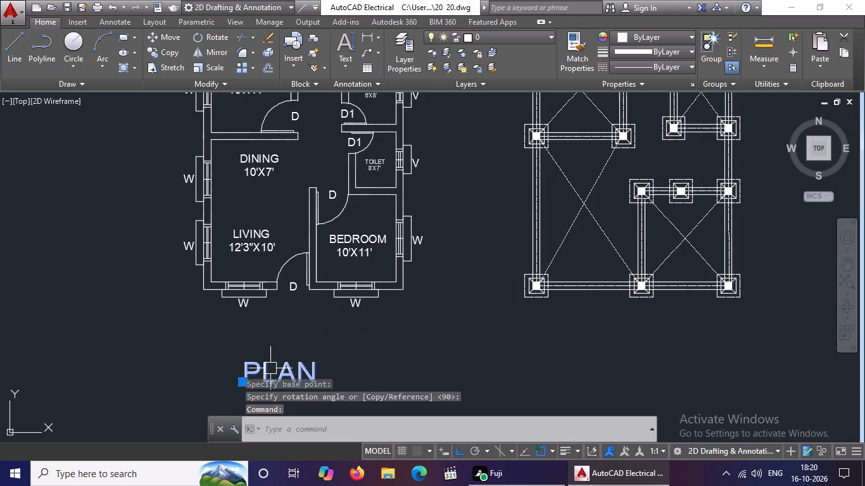
right_click(331, 371)
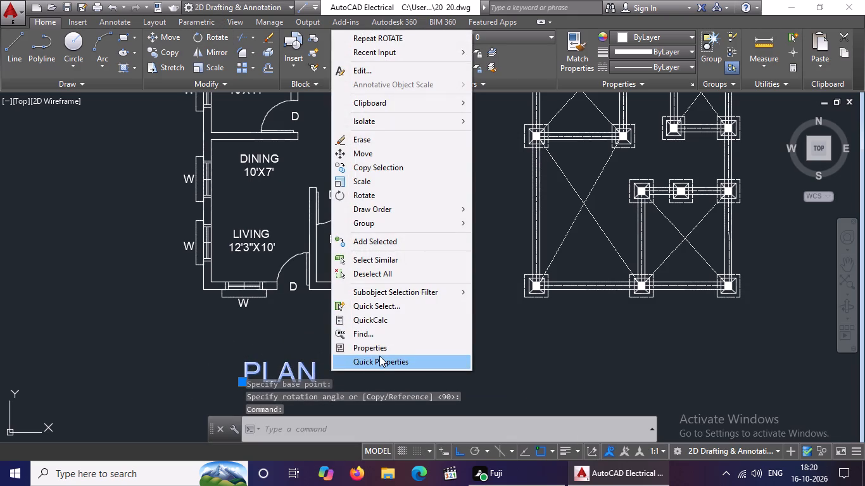
left_click(379, 350)
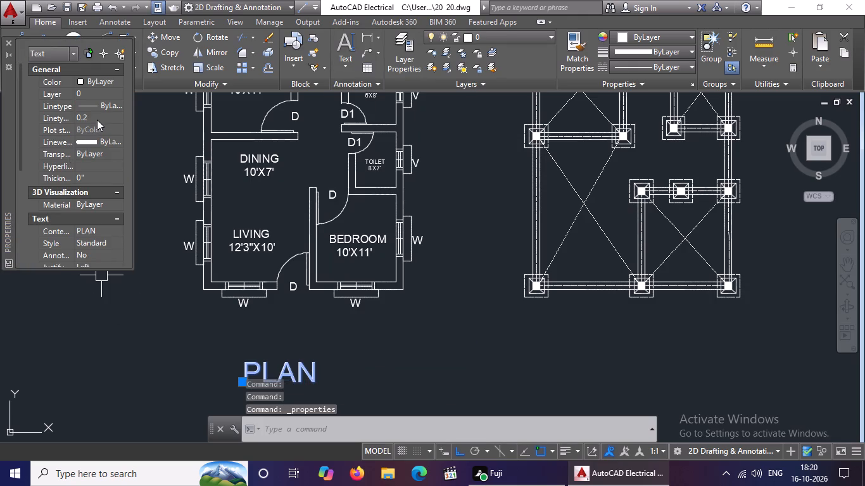
scroll(87, 234, "down", 2)
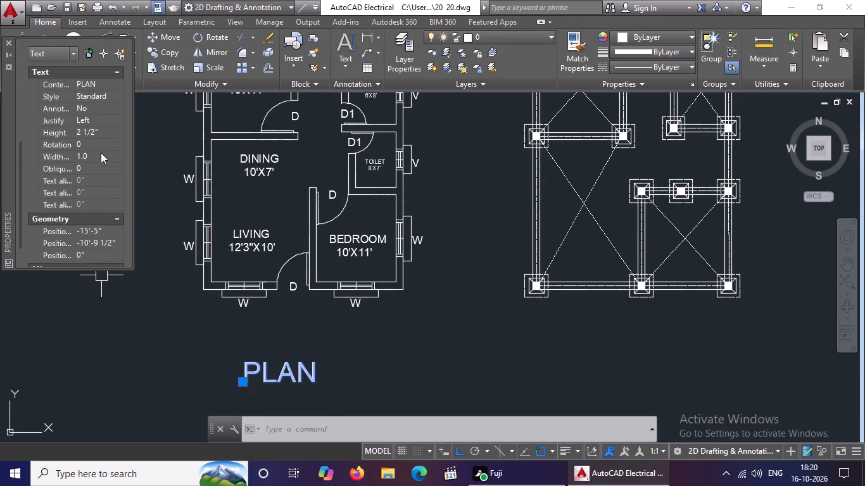
left_click(110, 129)
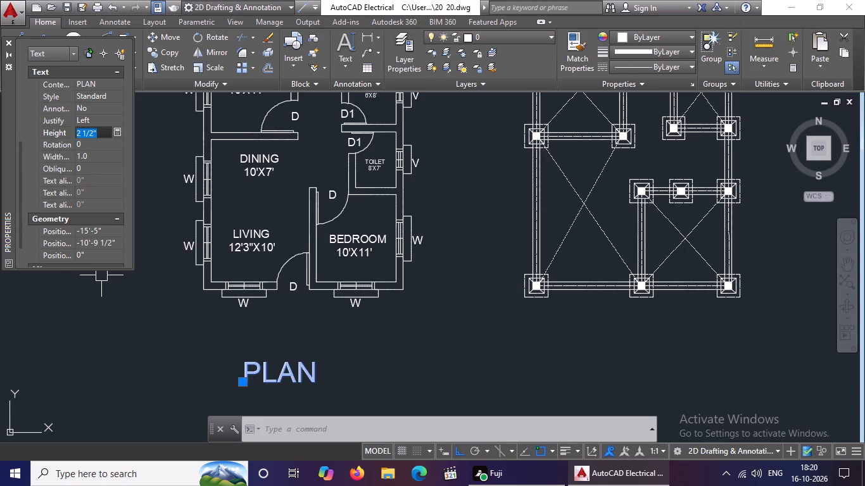
key("Right")
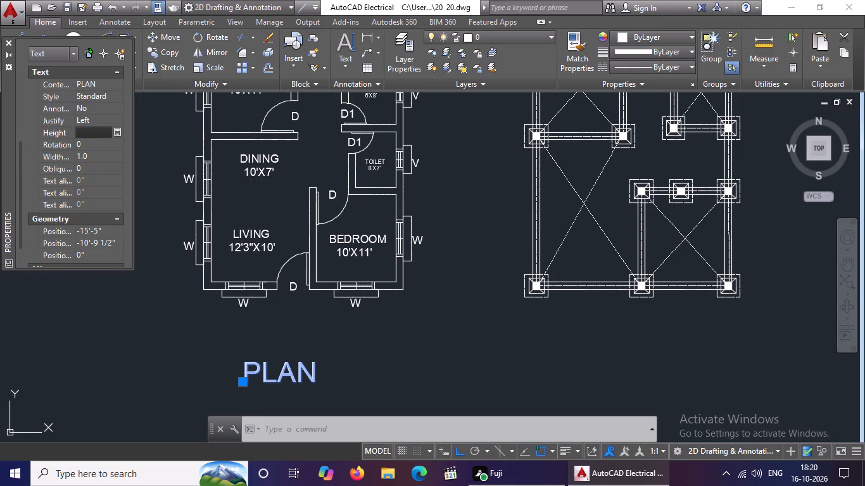
key("BackSpace")
key("BackSpace")
key("BackSpace")
key("BackSpace")
key("Return")
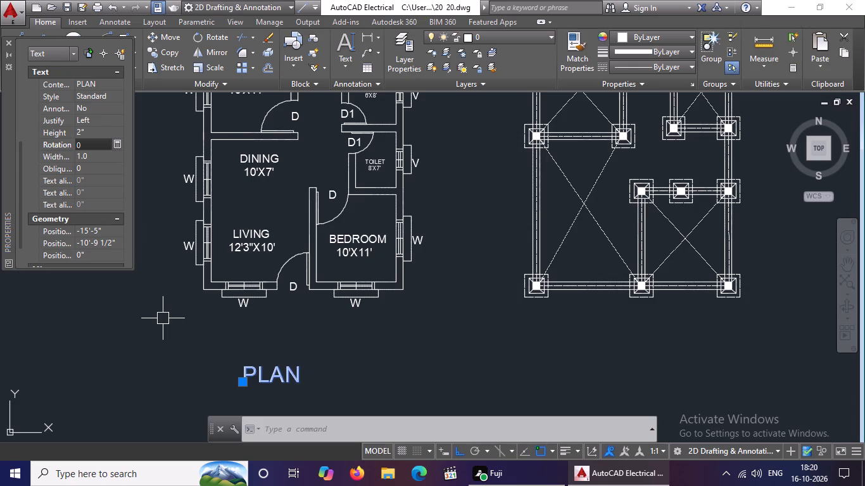
left_click(6, 41)
left_click(197, 377)
left_click(197, 372)
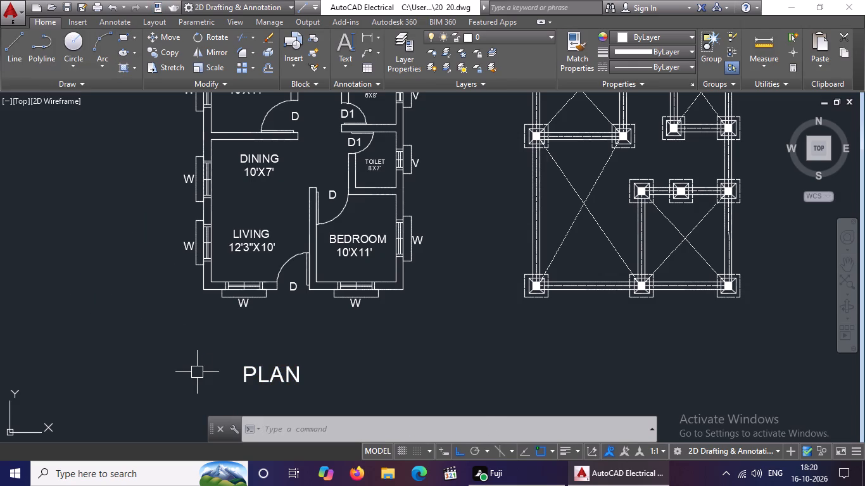
Move the PLAN text up so it sits just below the floor plan, under the entrance door, with Ortho off.
left_click_drag(193, 346, 197, 352)
left_click(340, 398)
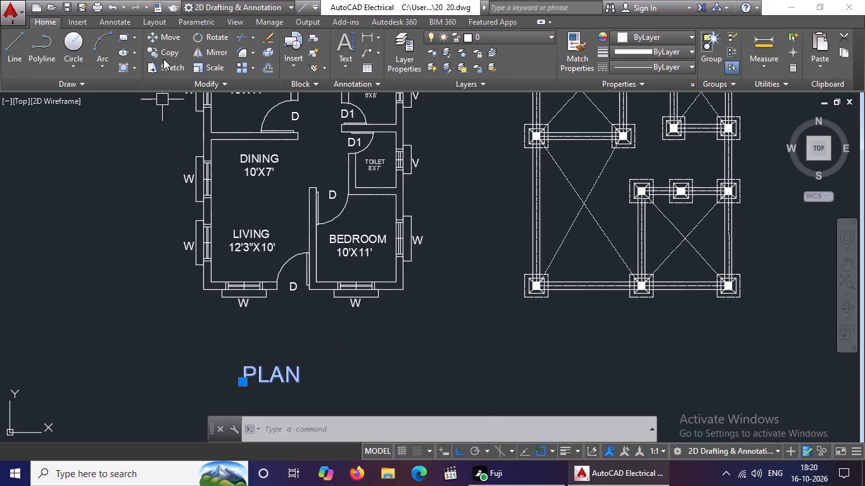
left_click(174, 37)
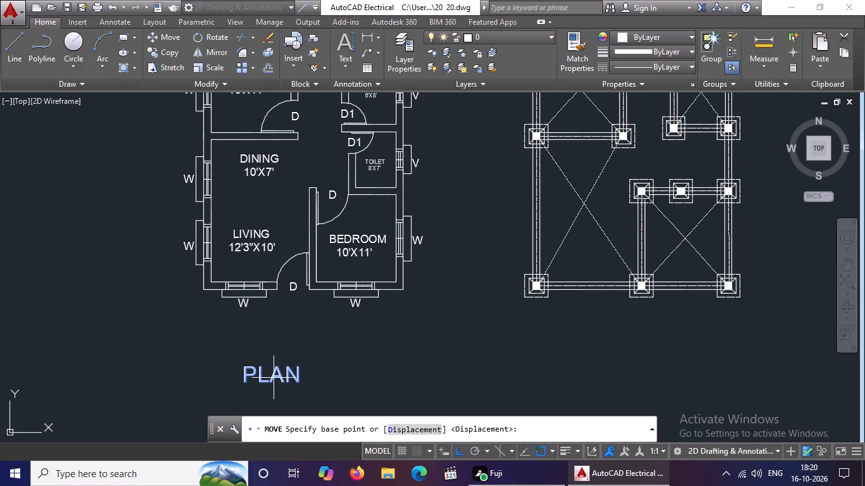
left_click(274, 378)
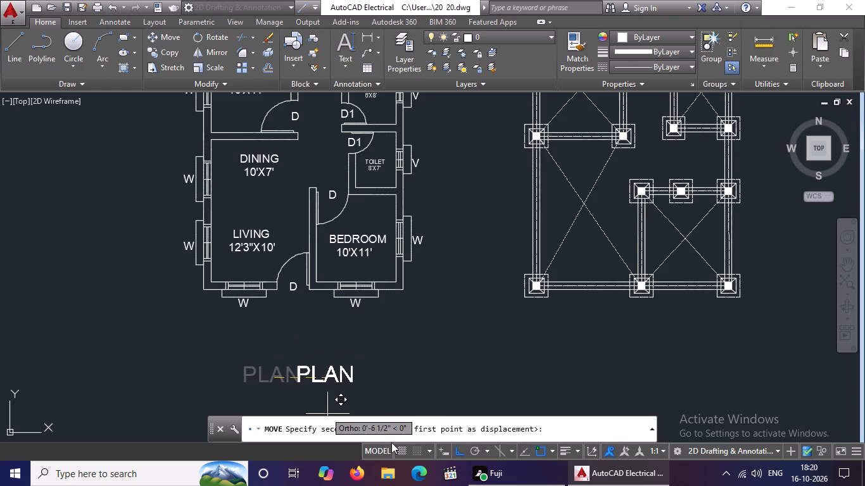
left_click(453, 450)
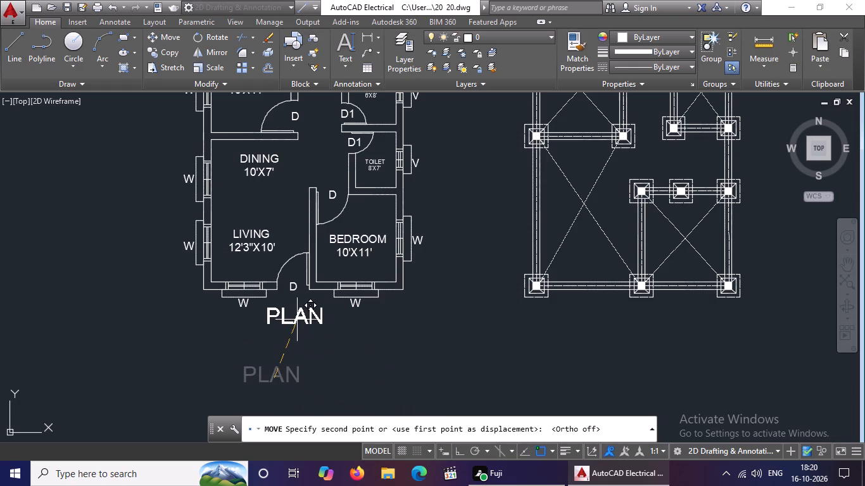
left_click(297, 320)
Copy the PLAN text horizontally about 3' with Ortho on, placing it below the column and footing layout.
left_click(286, 314)
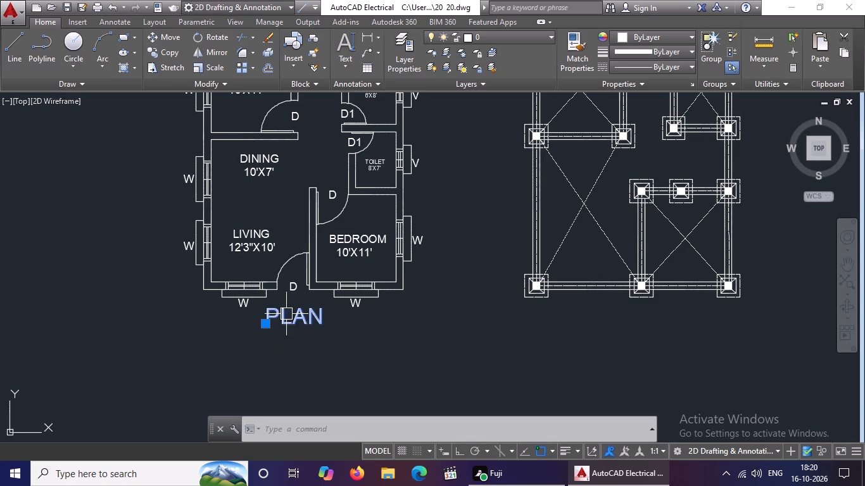
left_click(168, 52)
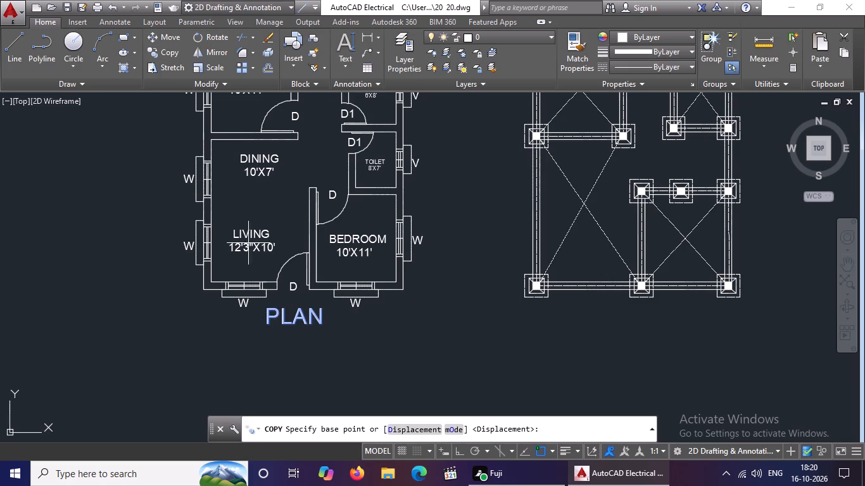
left_click_drag(294, 318, 300, 317)
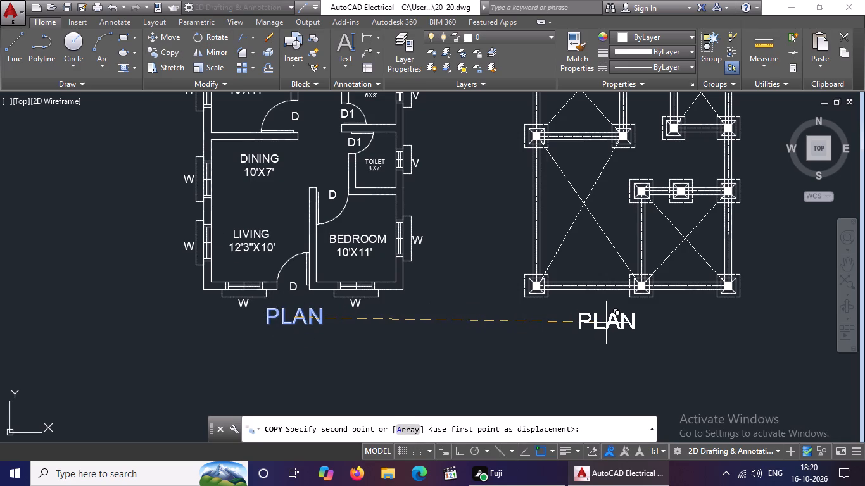
left_click(465, 449)
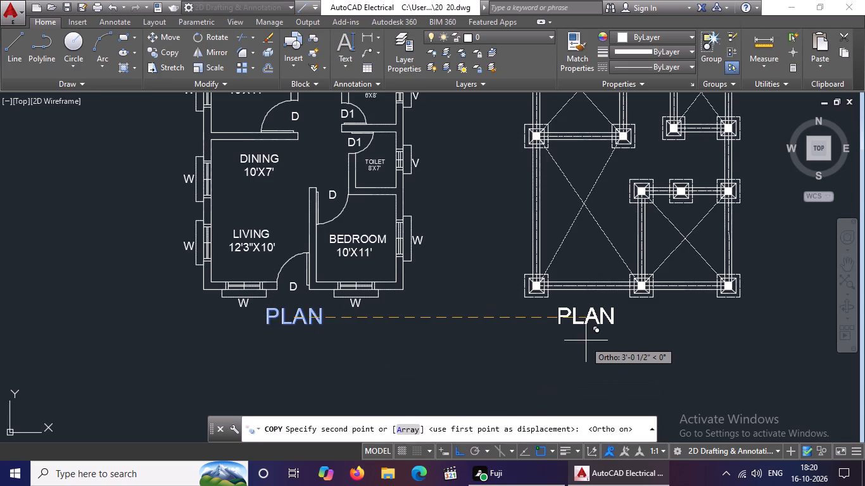
left_click(578, 338)
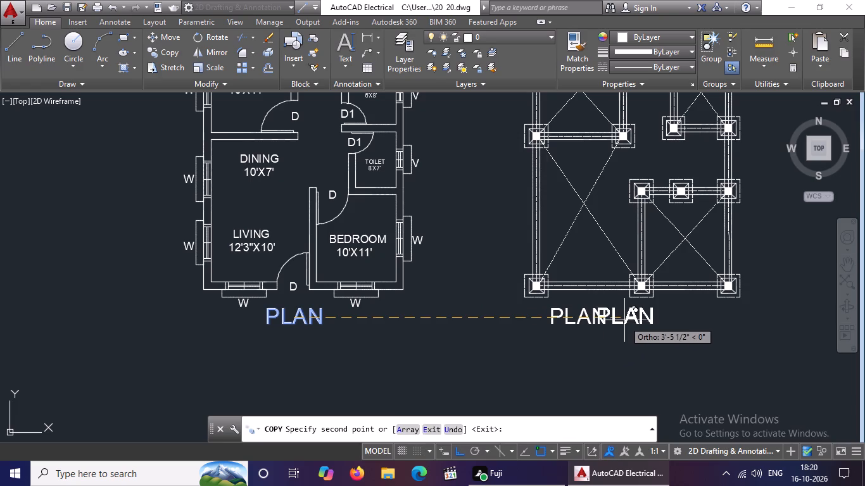
key("Escape")
Change the copied PLAN text below the column and footing layout to FOUNDATION PLAN.
double_click(597, 317)
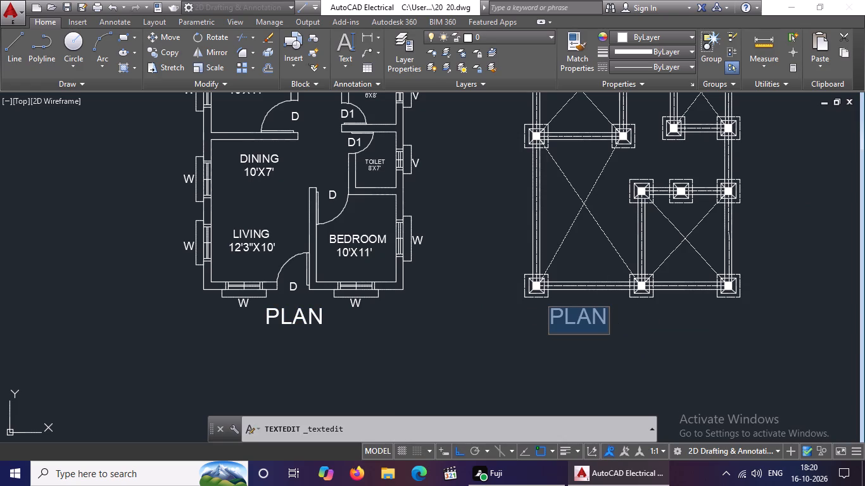
key("BackSpace")
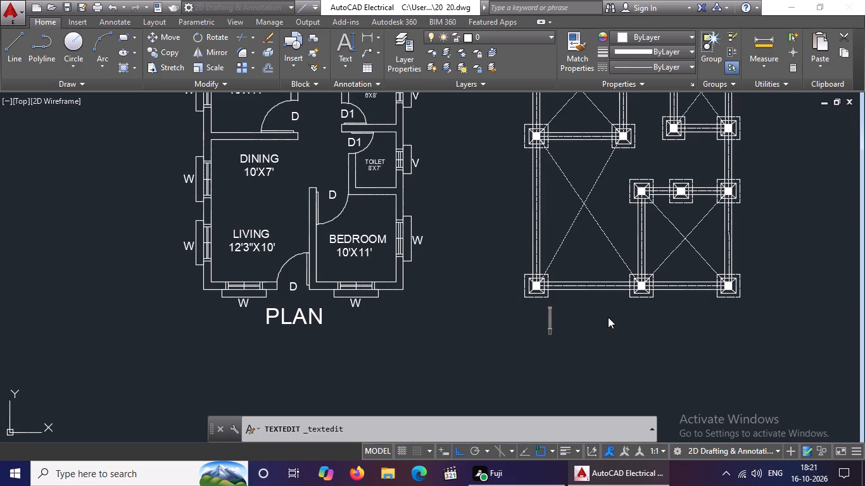
key("f")
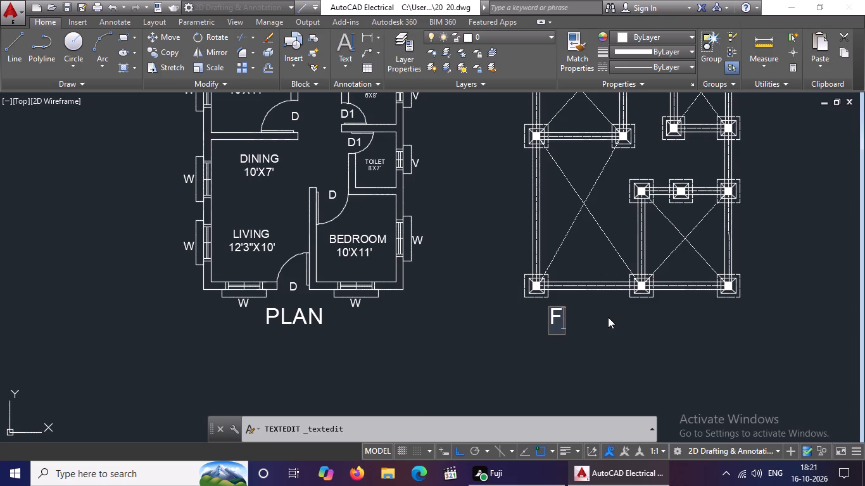
type("OUNDATI")
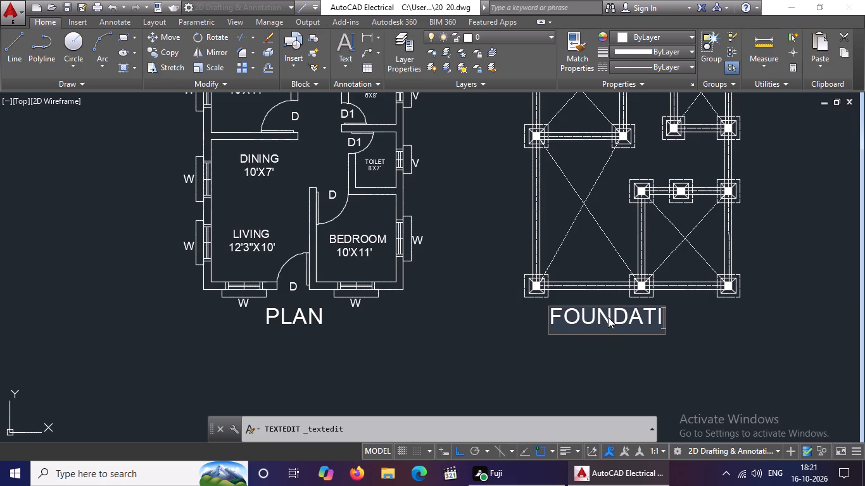
type("ON PLAN")
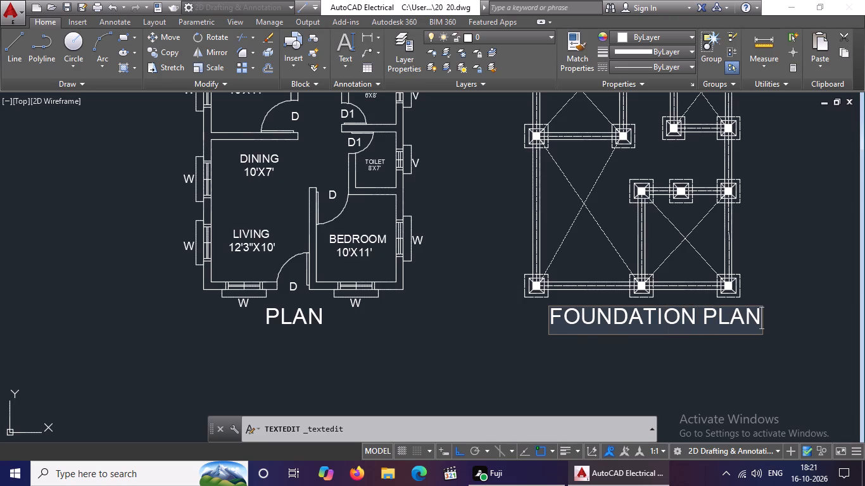
left_click(804, 289)
Move the FOUNDATION PLAN title horizontally to the left about 2 1/2" so it sits centred beneath the footing layout.
left_click(617, 320)
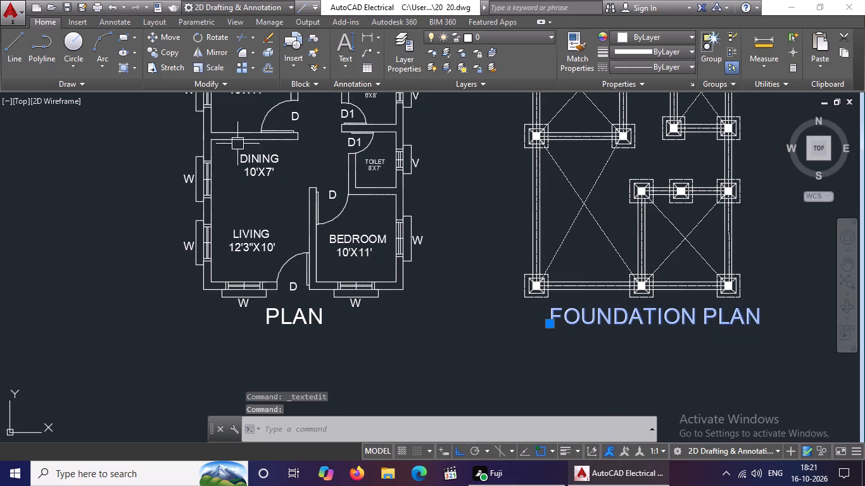
left_click_drag(177, 37, 183, 42)
left_click(672, 318)
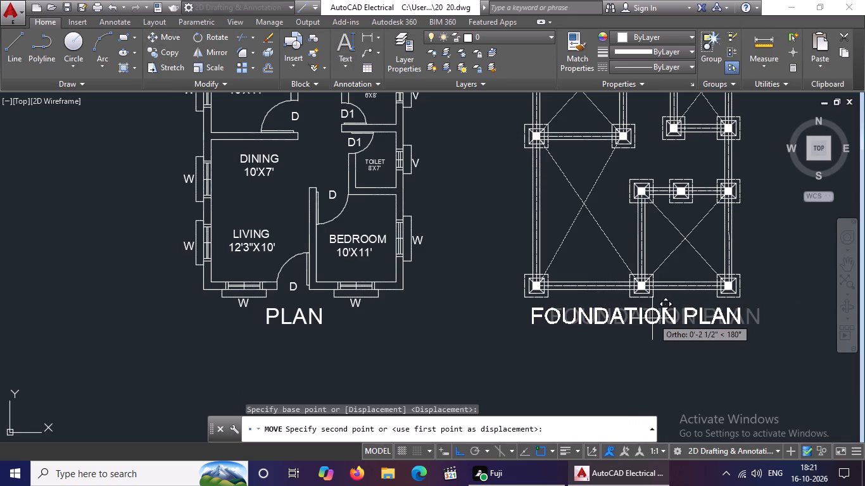
left_click(650, 319)
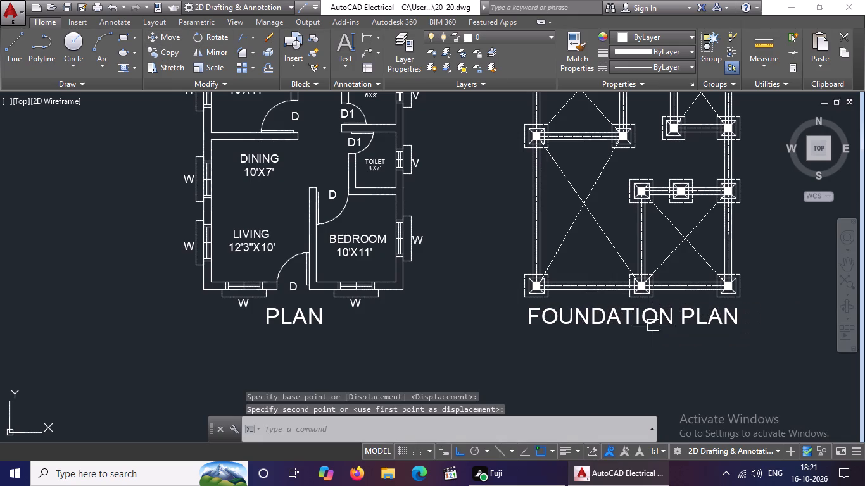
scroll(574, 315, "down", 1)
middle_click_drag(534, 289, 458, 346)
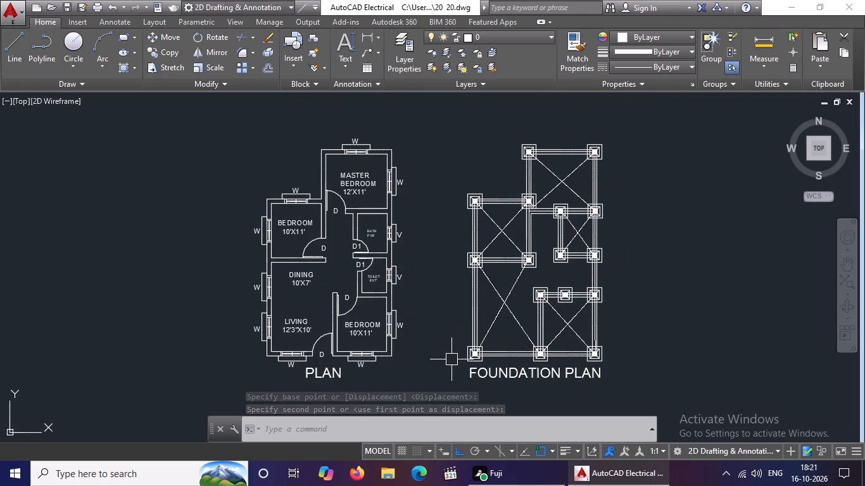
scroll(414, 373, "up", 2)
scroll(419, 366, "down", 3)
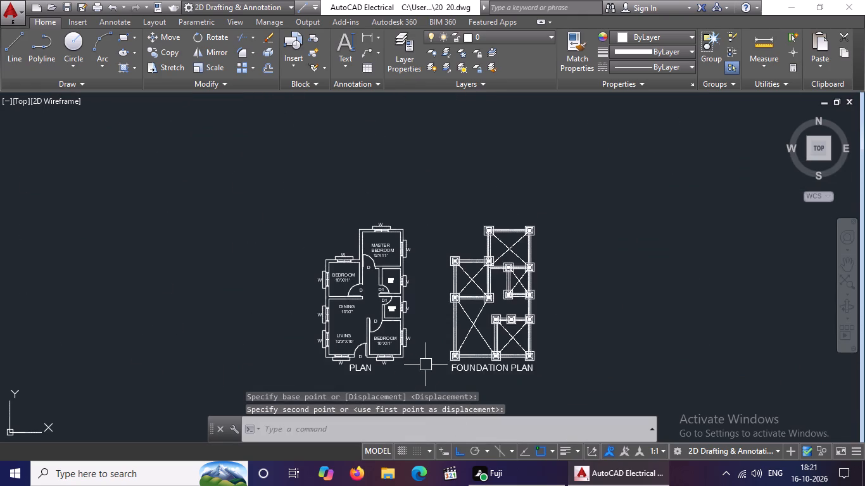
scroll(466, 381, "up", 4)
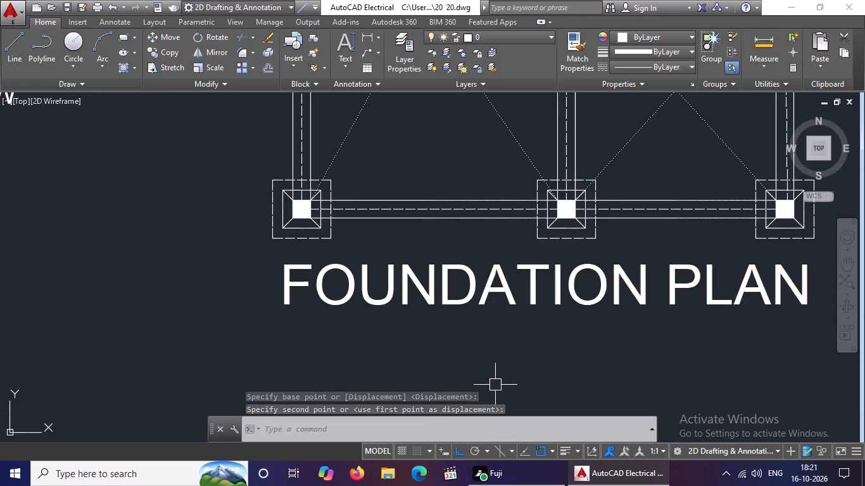
Copy the W label beside the lower bedroom's side window to just above the foundation plan's lower-left corner footing, with Ortho off.
scroll(496, 377, "down", 1)
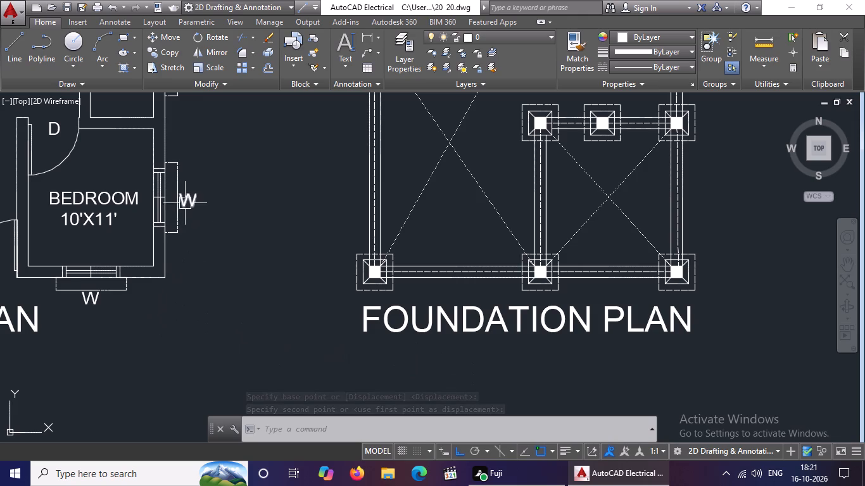
left_click(188, 201)
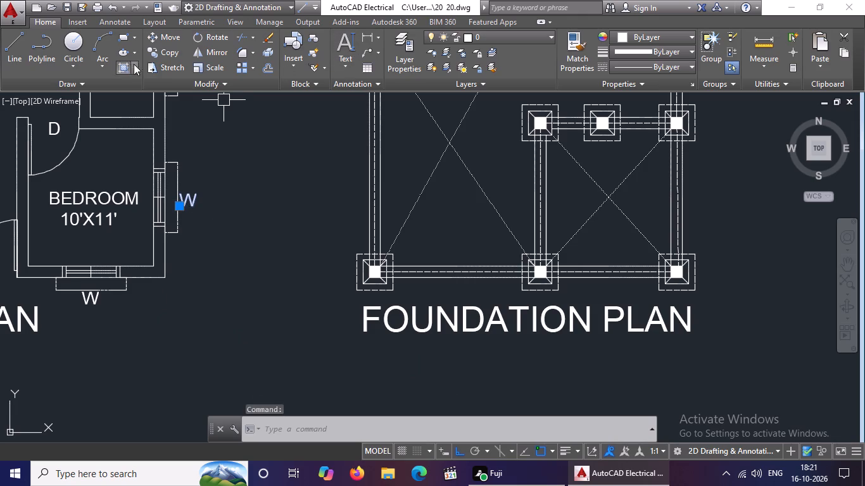
left_click(176, 47)
left_click(191, 198)
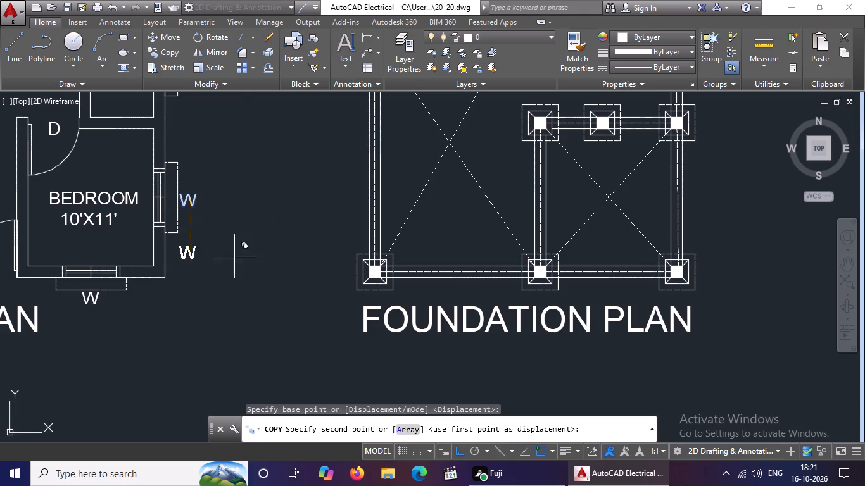
left_click(456, 447)
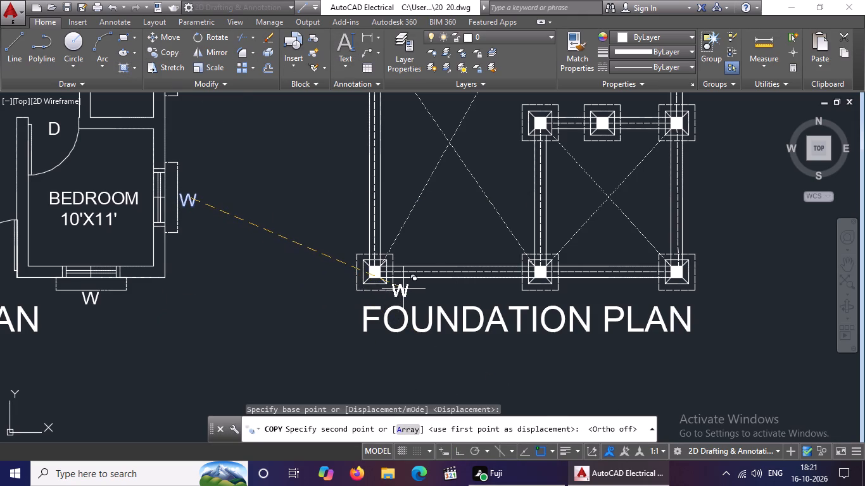
scroll(410, 255, "up", 1)
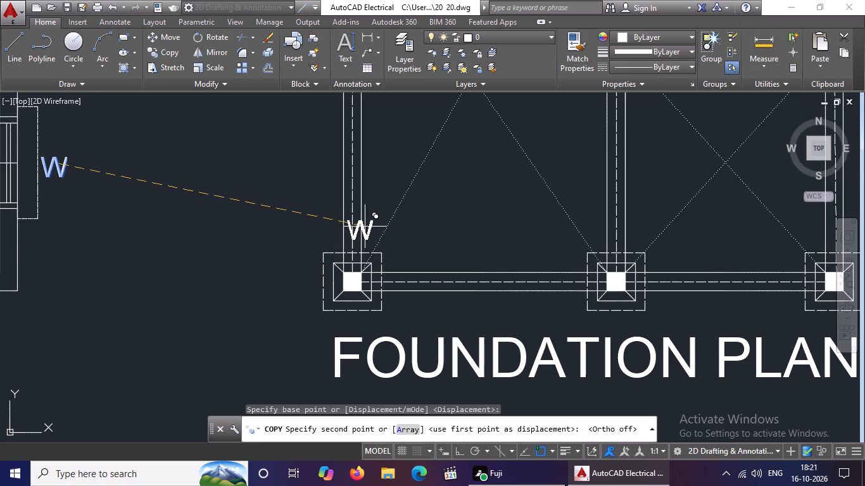
scroll(380, 224, "up", 1)
scroll(380, 224, "down", 2)
middle_click_drag(381, 224, 381, 225)
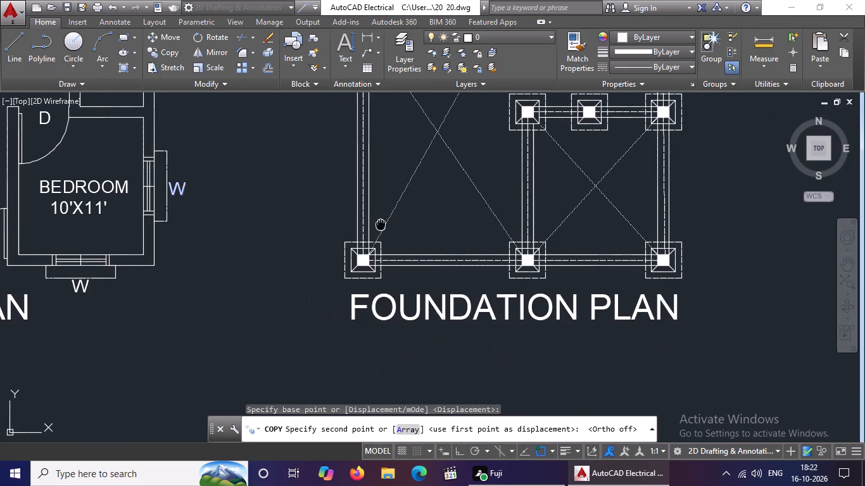
middle_click_drag(381, 225, 381, 260)
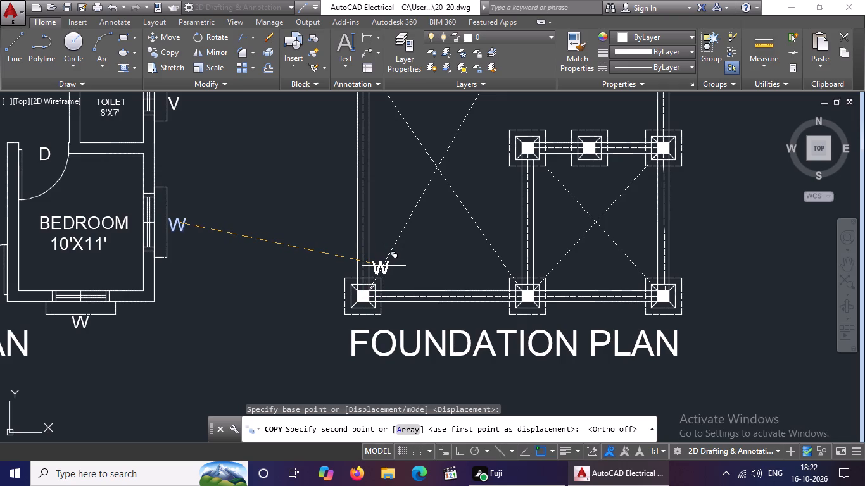
left_click(384, 266)
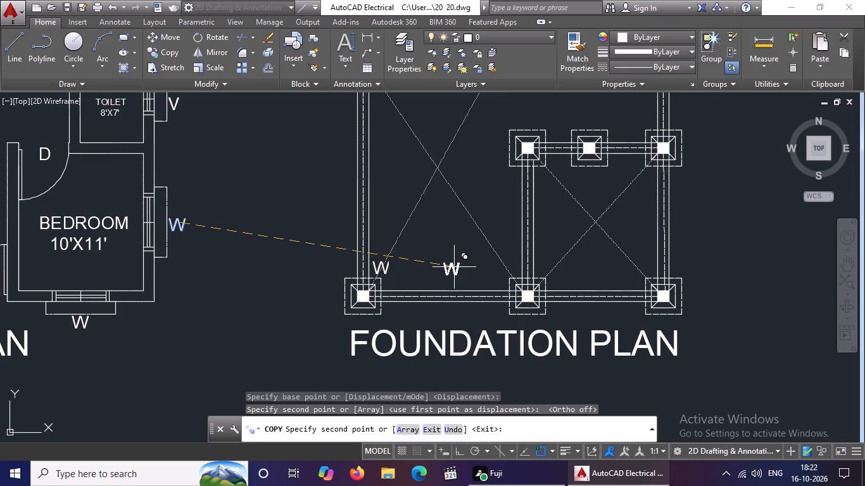
key("Escape")
Change the copied W label near the lower-left corner footing to CF1.
scroll(385, 268, "up", 2)
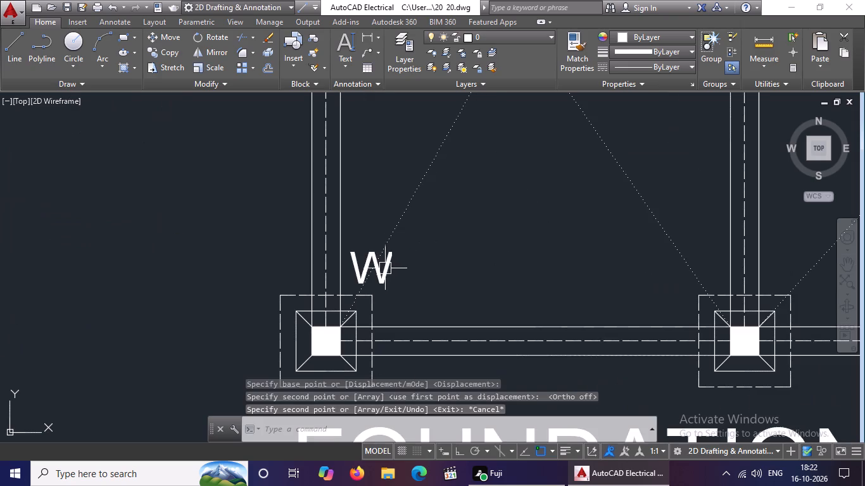
left_click(383, 274)
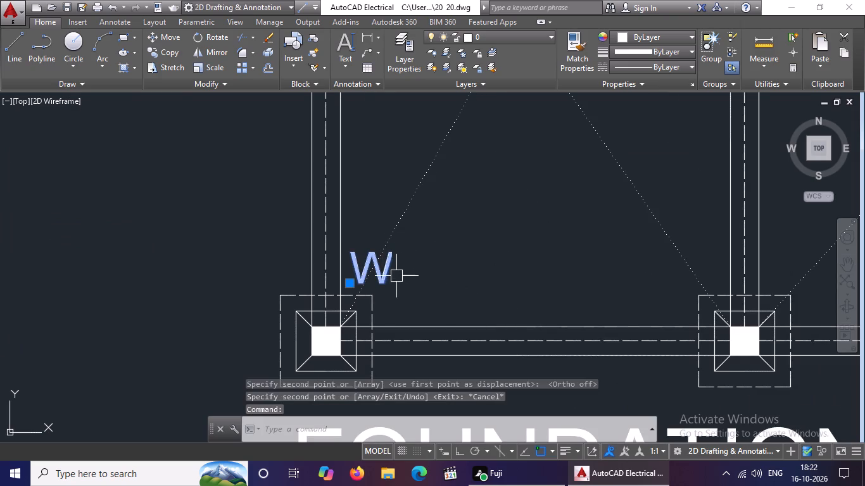
double_click(386, 274)
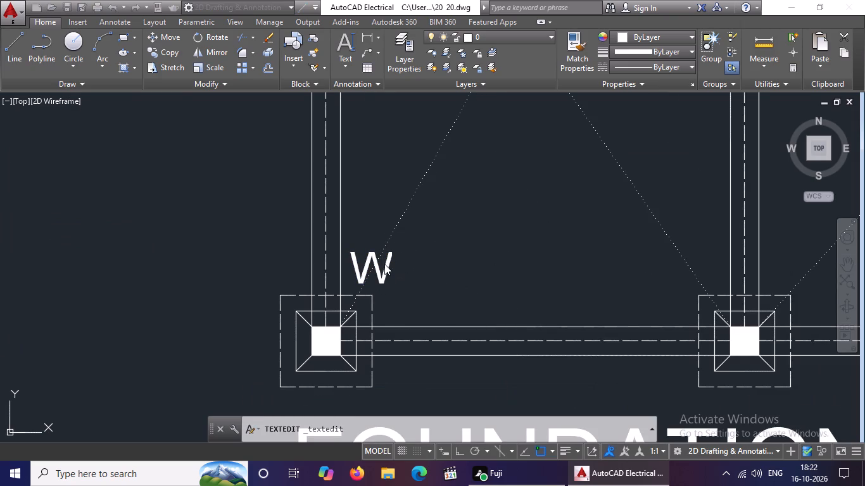
key("BackSpace")
key("BackSpace")
type("CF")
key("1")
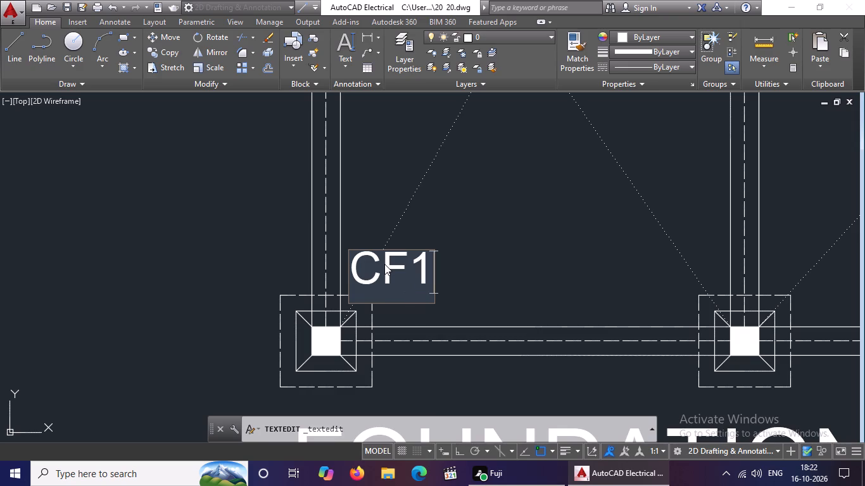
left_click(459, 260)
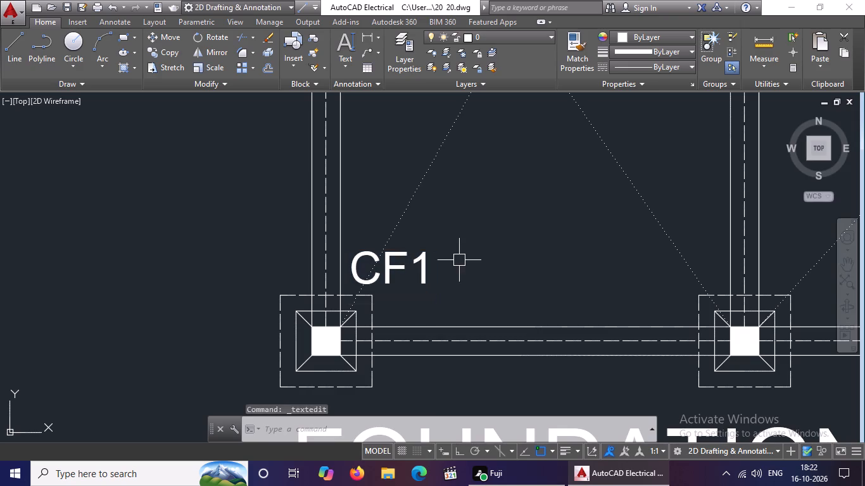
Move the CF1 label left and down onto the lower-left corner column.
left_click(400, 263)
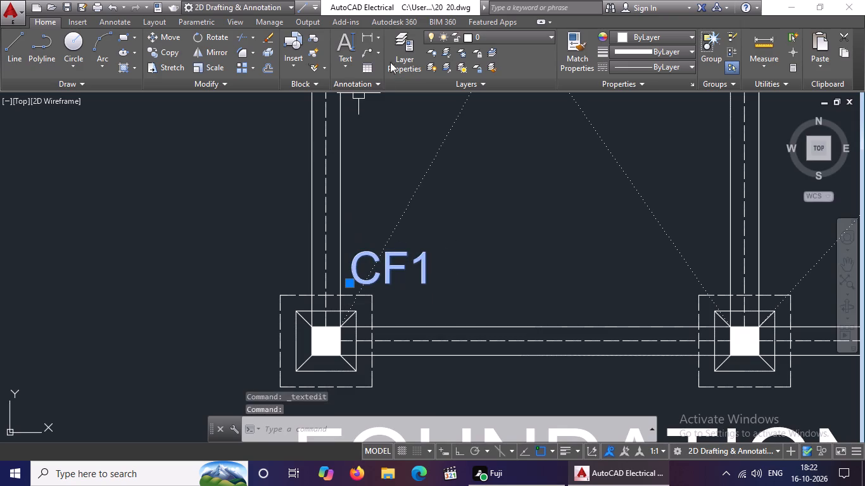
left_click_drag(169, 39, 173, 46)
left_click(179, 39)
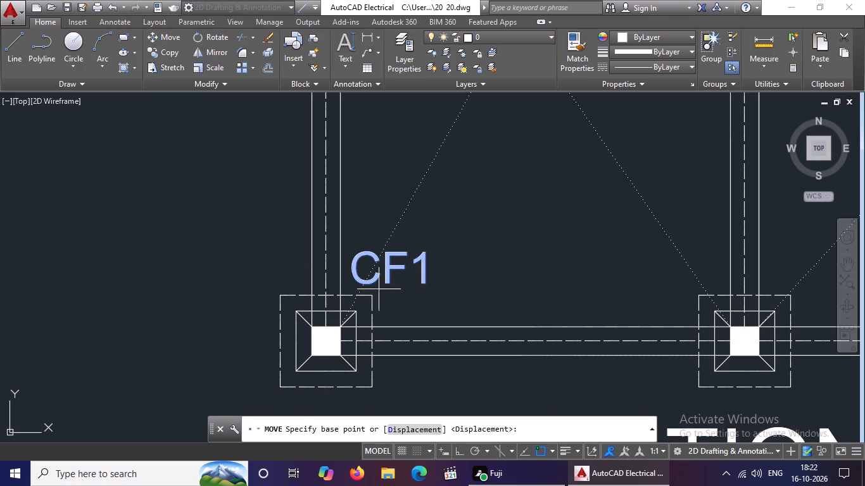
left_click(390, 269)
scroll(330, 265, "down", 2)
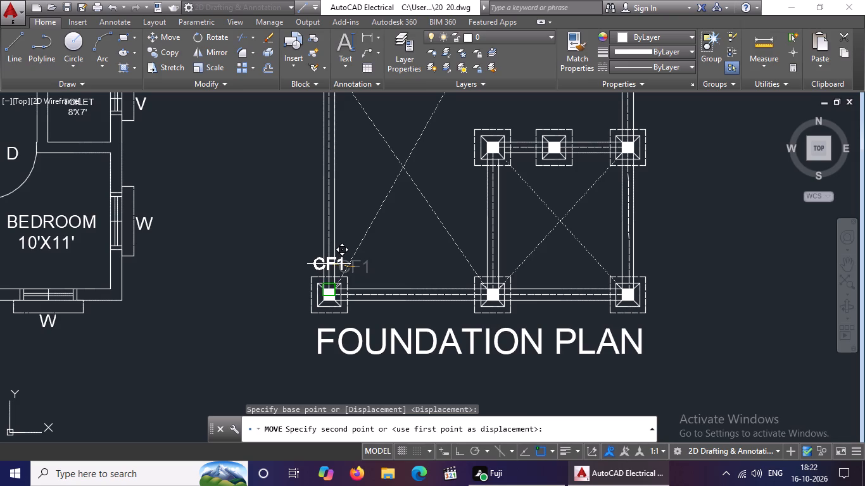
left_click(329, 264)
Move the CF1 label straight up so it sits just above the foundation plan's lower-left corner footing.
scroll(353, 283, "up", 2)
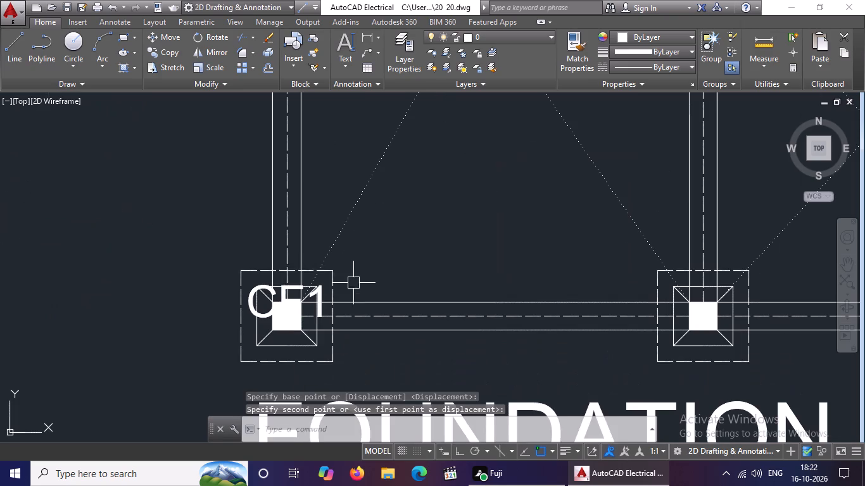
left_click(252, 294)
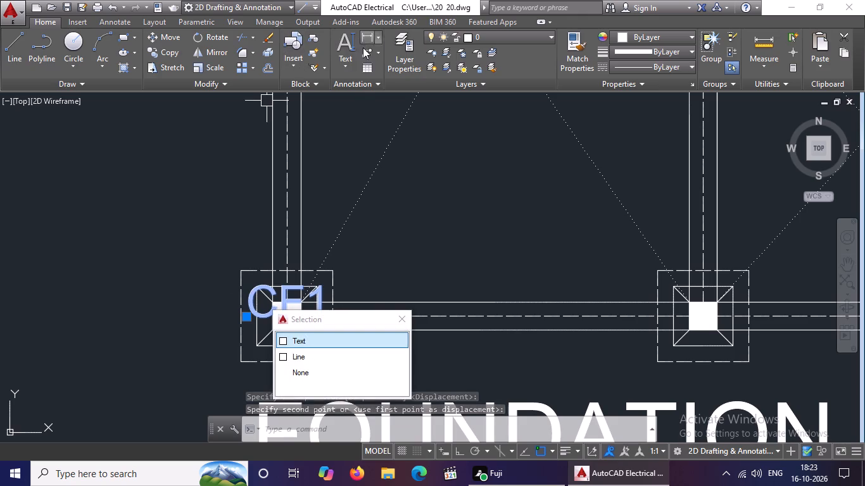
key("Escape")
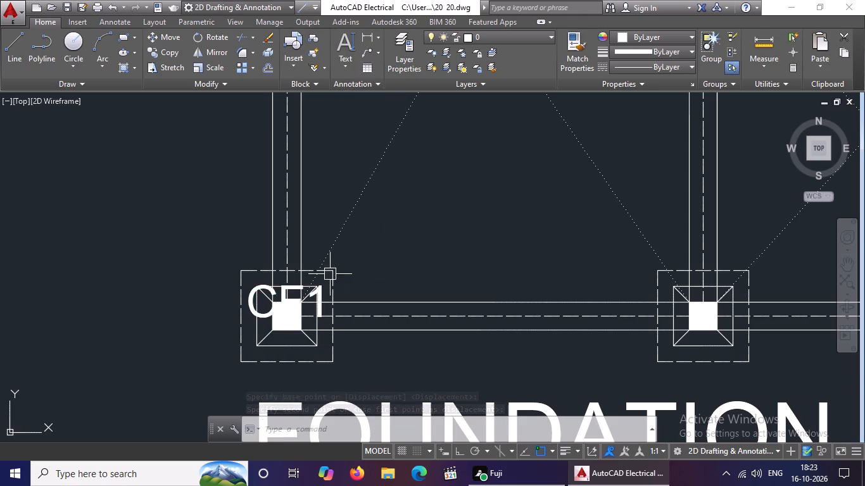
left_click(267, 293)
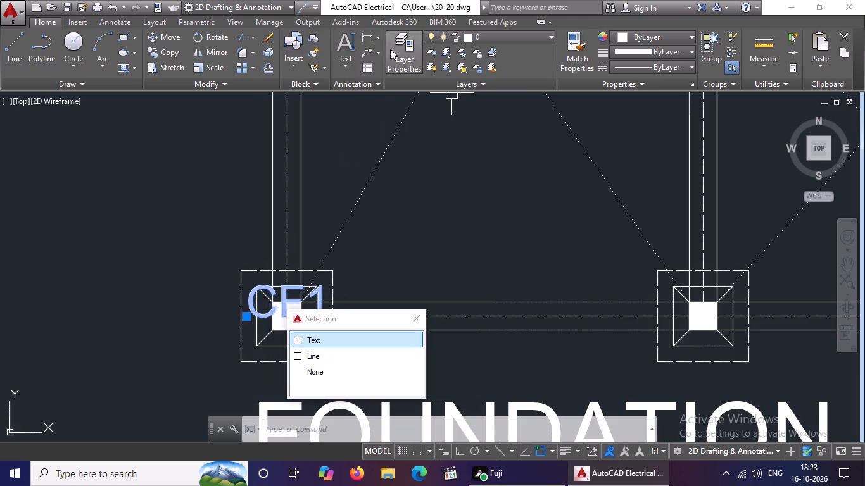
key("Escape")
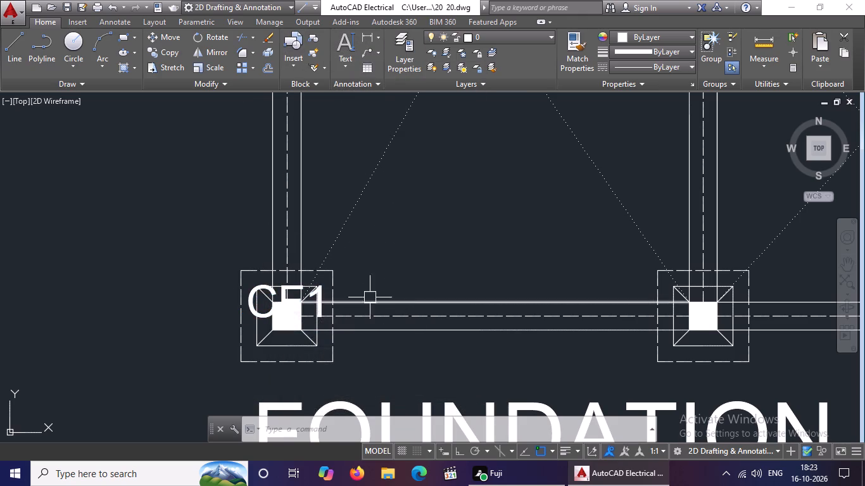
left_click(264, 292)
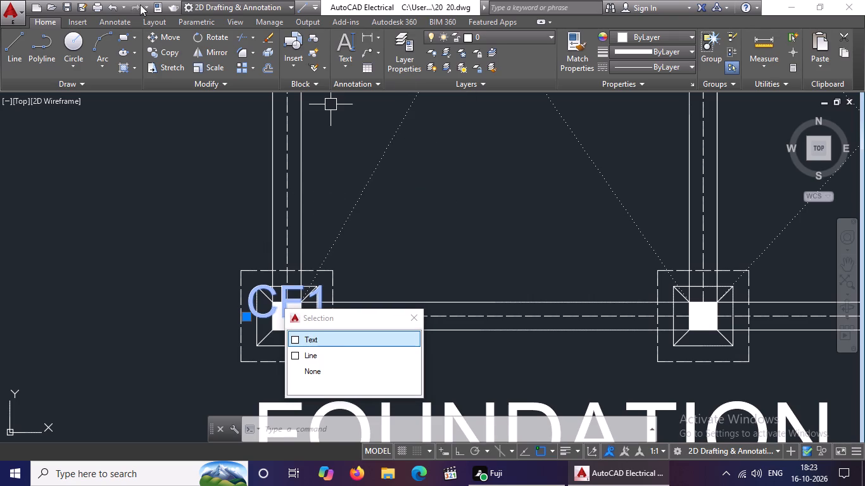
left_click(170, 36)
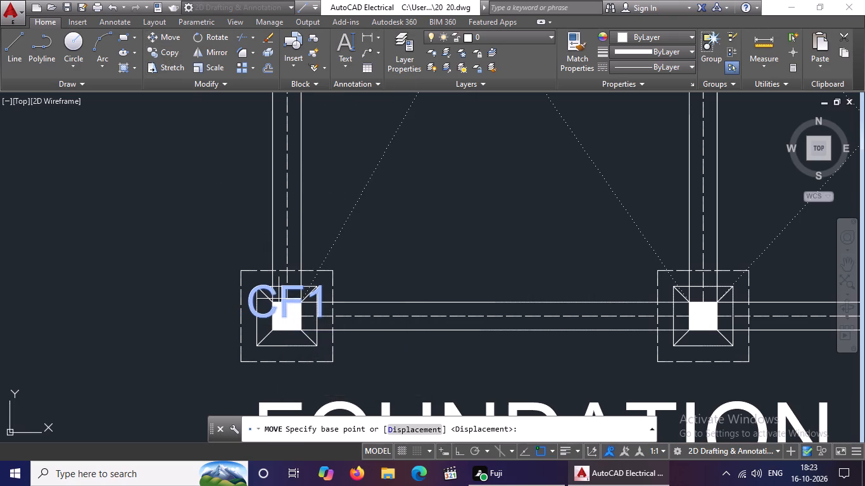
left_click(283, 296)
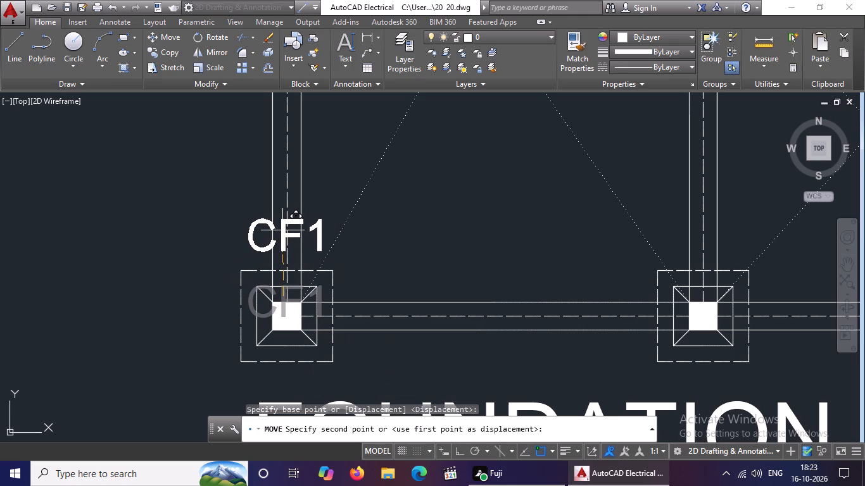
left_click(282, 230)
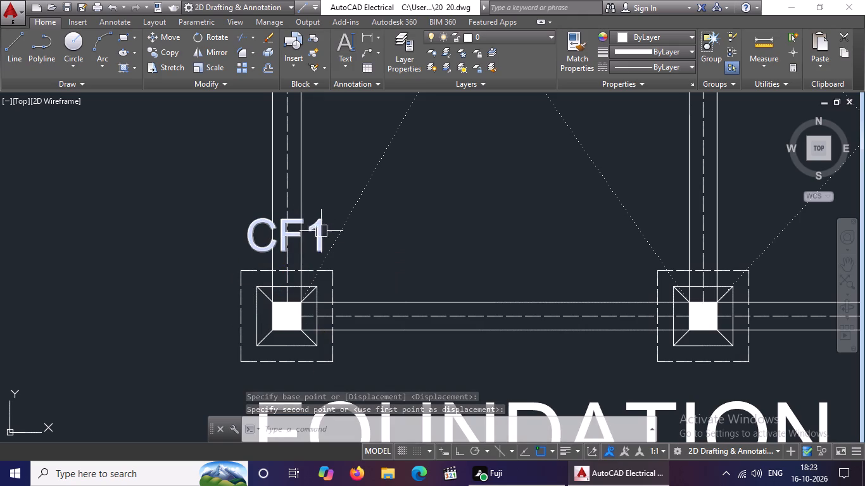
With Ortho on, copy the CF1 label horizontally to above the bottom row's middle and right footings, the farther copy about 2'-0" away.
scroll(326, 230, "up", 1)
scroll(327, 230, "down", 2)
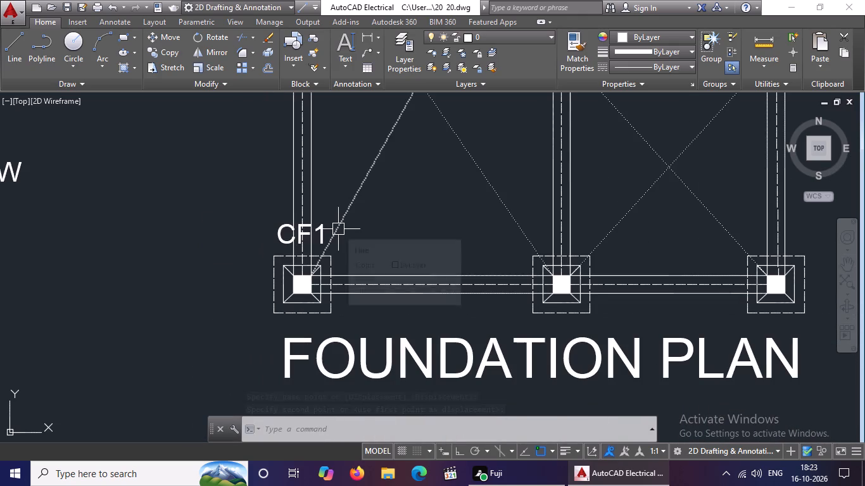
left_click(281, 233)
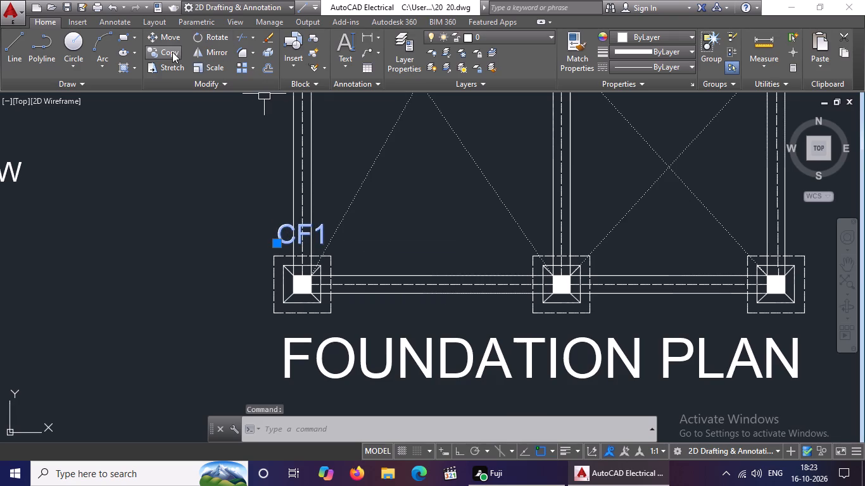
left_click(172, 52)
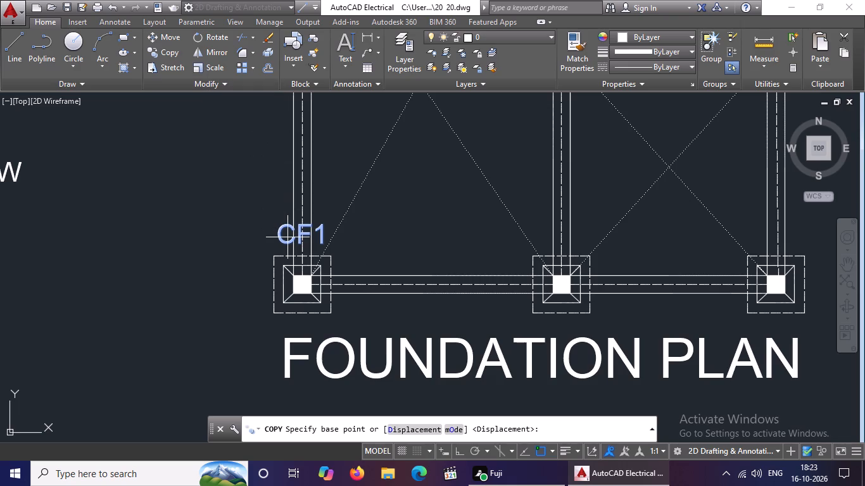
left_click(465, 453)
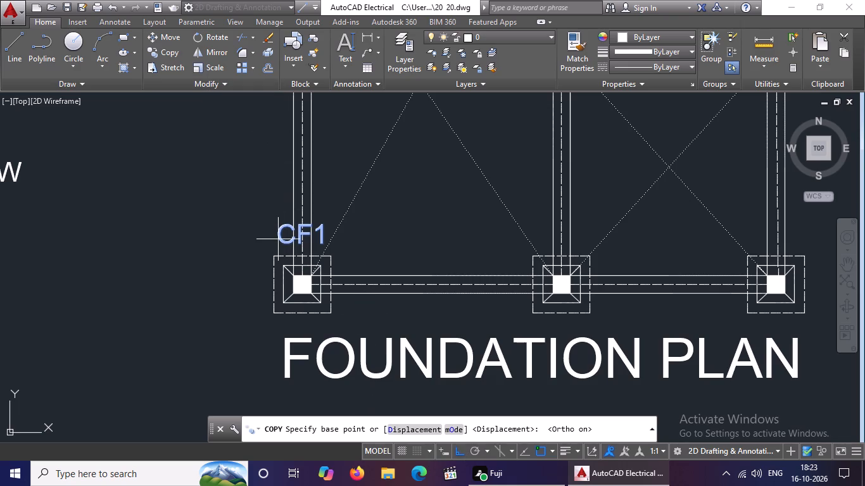
left_click(285, 234)
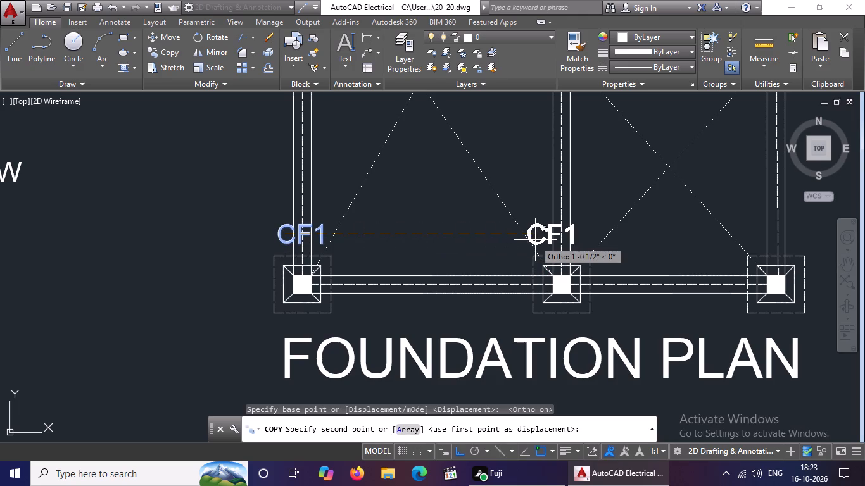
left_click(541, 242)
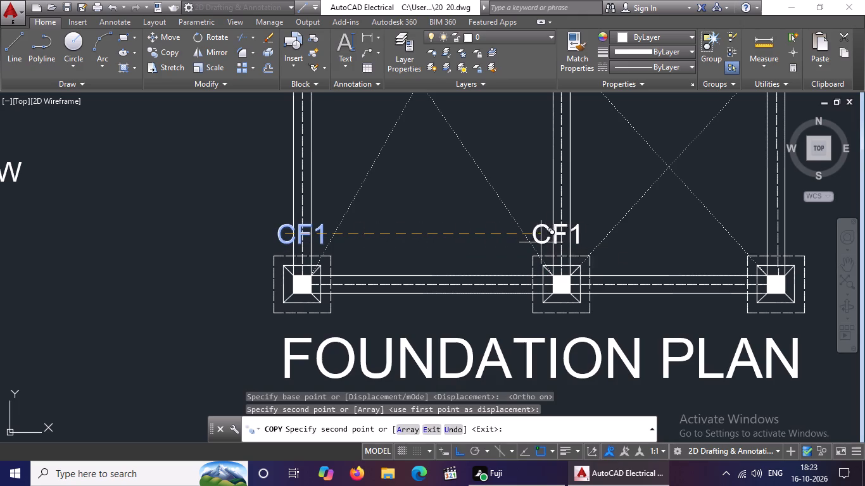
left_click(755, 233)
scroll(410, 220, "down", 2)
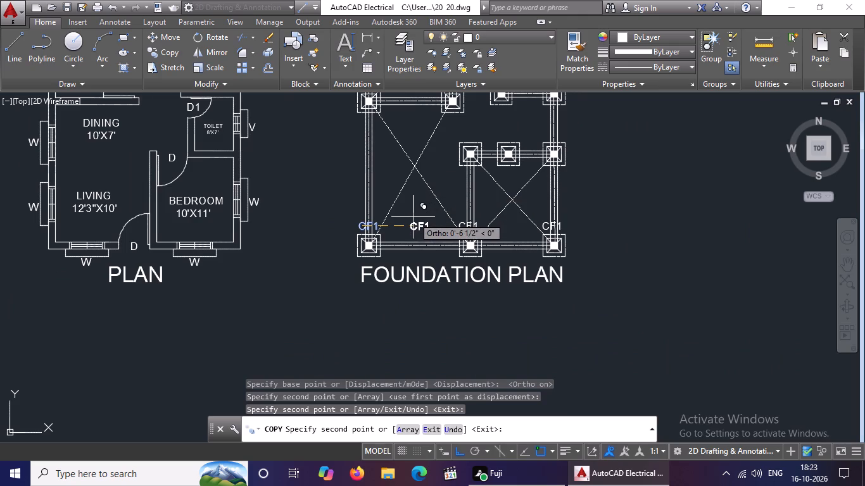
key("Escape")
Copy the lower-right corner's CF1 label up to the right-hand footing of the three-footing row above it.
middle_click_drag(458, 203, 429, 240)
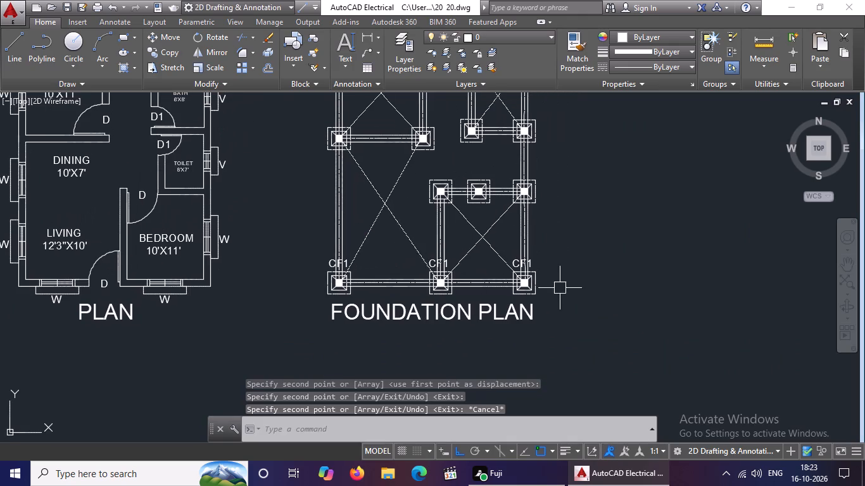
scroll(520, 271, "up", 2)
left_click(509, 251)
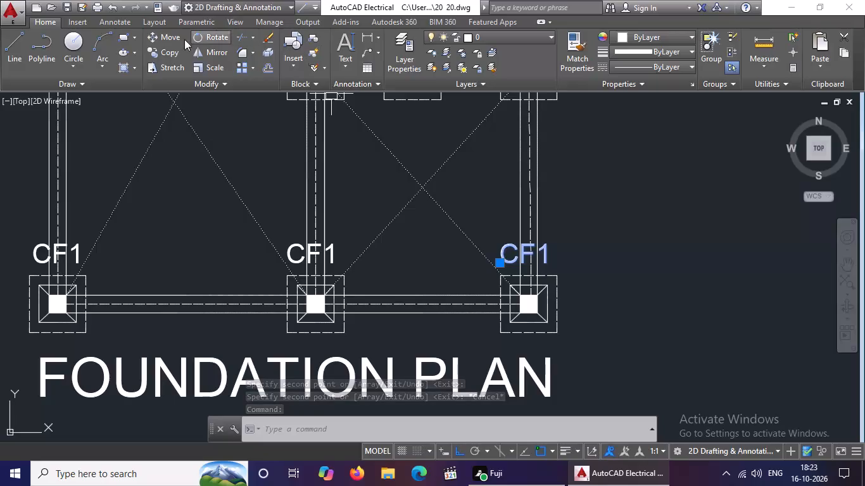
left_click(167, 48)
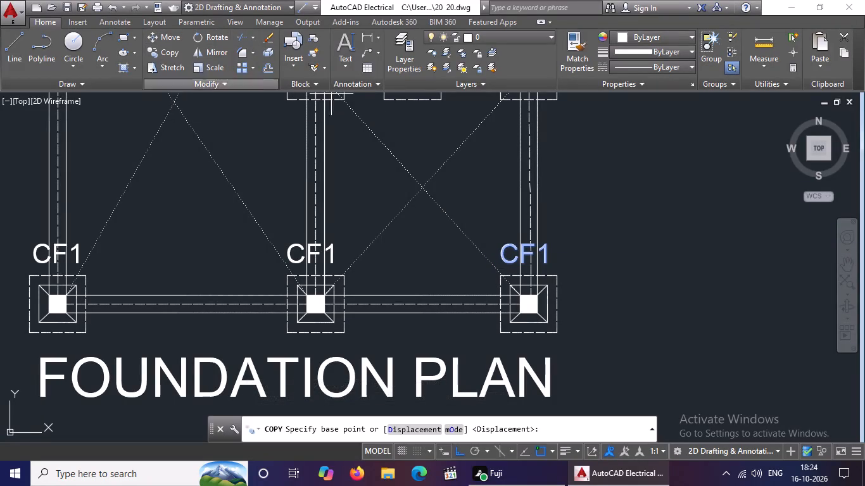
left_click(527, 251)
scroll(527, 218, "down", 2)
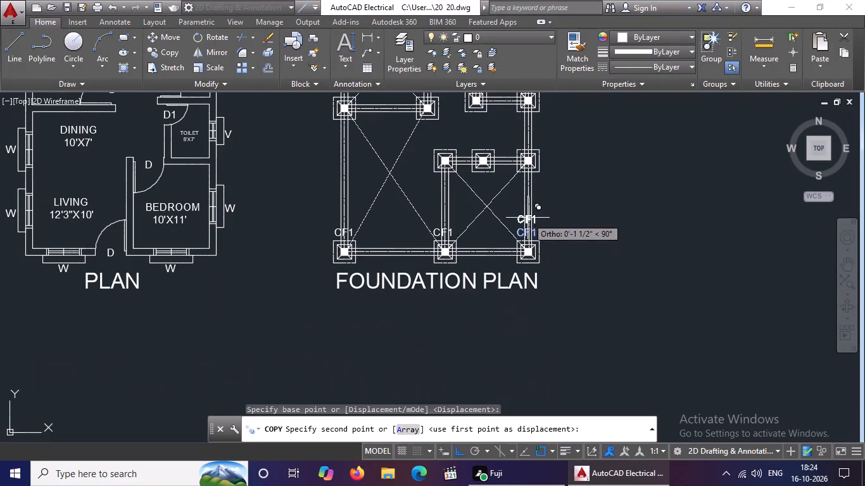
scroll(531, 138, "up", 1)
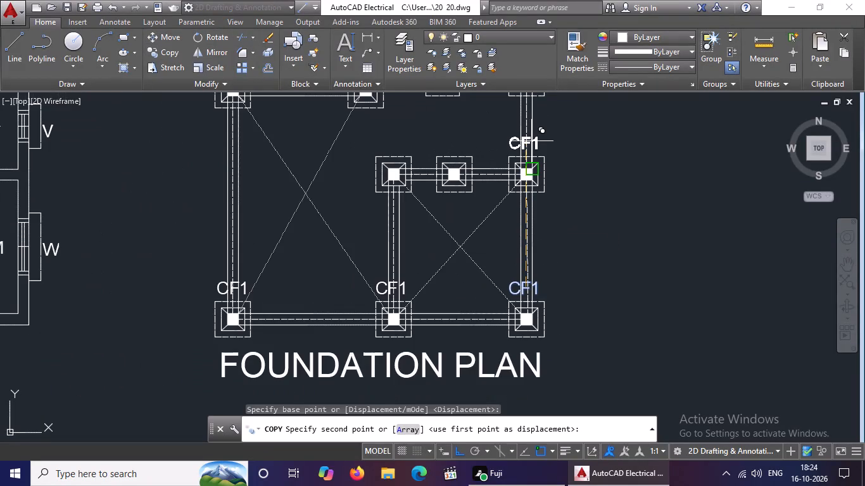
left_click(532, 142)
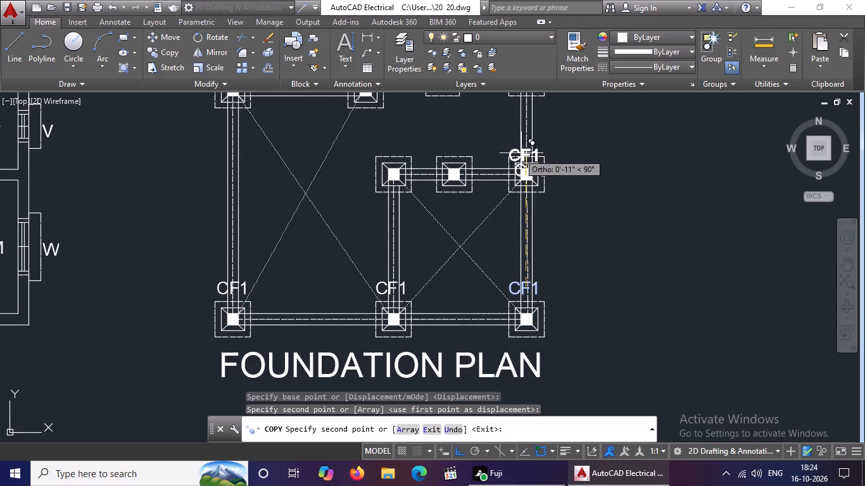
key("Escape")
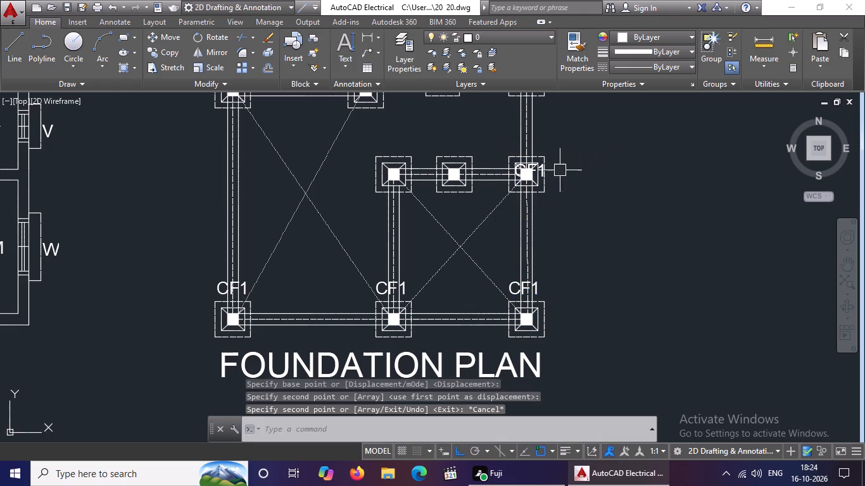
Copy the CF1 label overlapping the three-footing row's right-hand column about 2" straight up, clear of its footing.
scroll(547, 171, "up", 3)
left_click(483, 154)
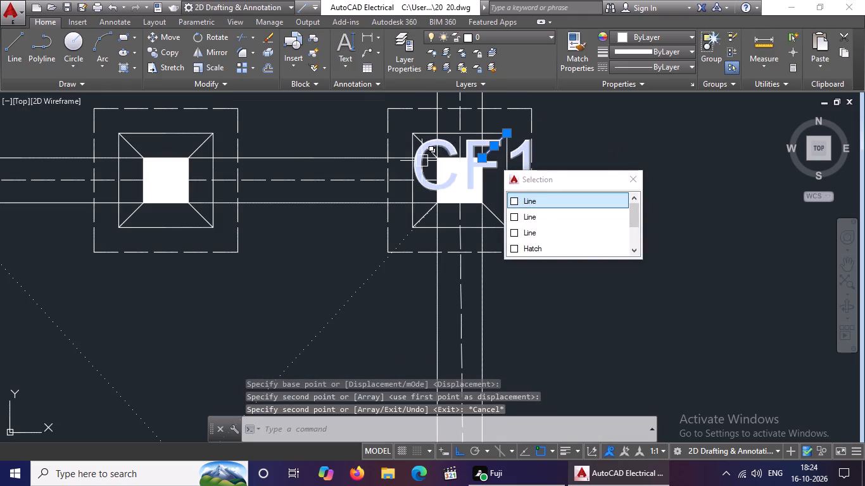
key("Escape")
left_click(427, 151)
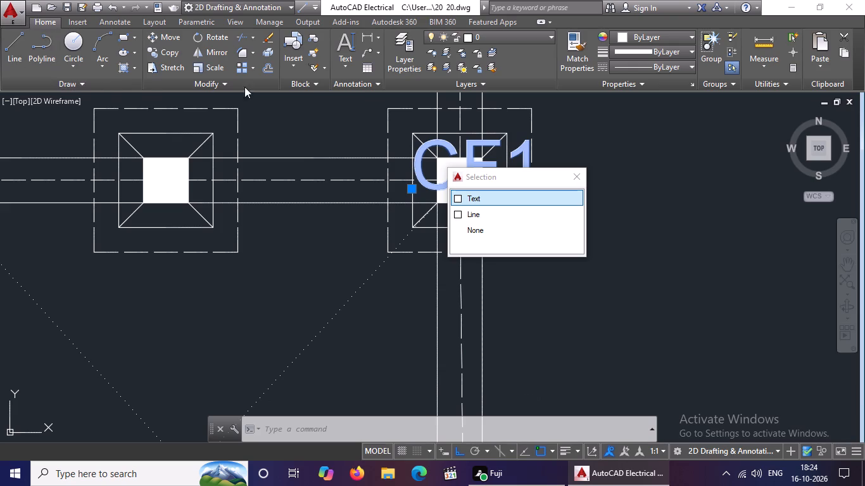
middle_click_drag(339, 125, 339, 189)
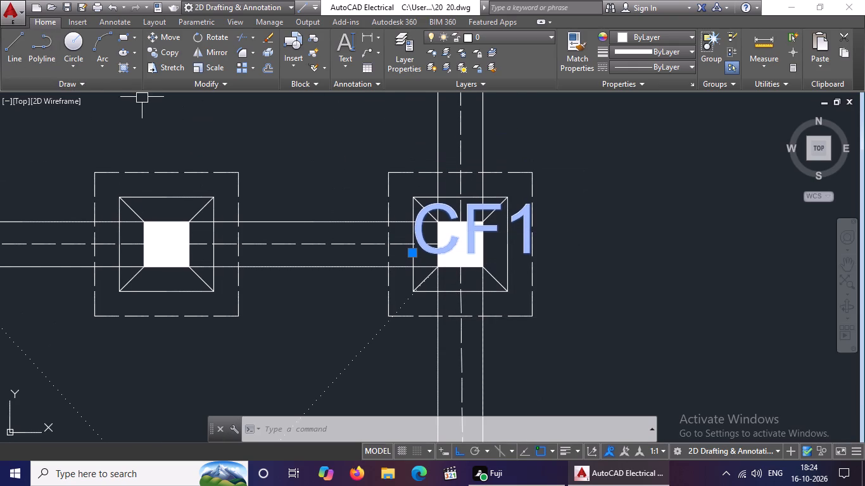
middle_click_drag(256, 124, 263, 175)
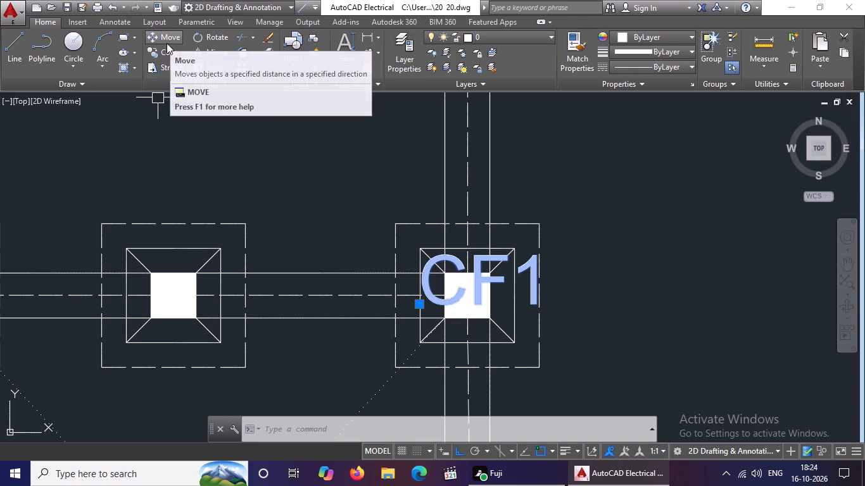
left_click(162, 51)
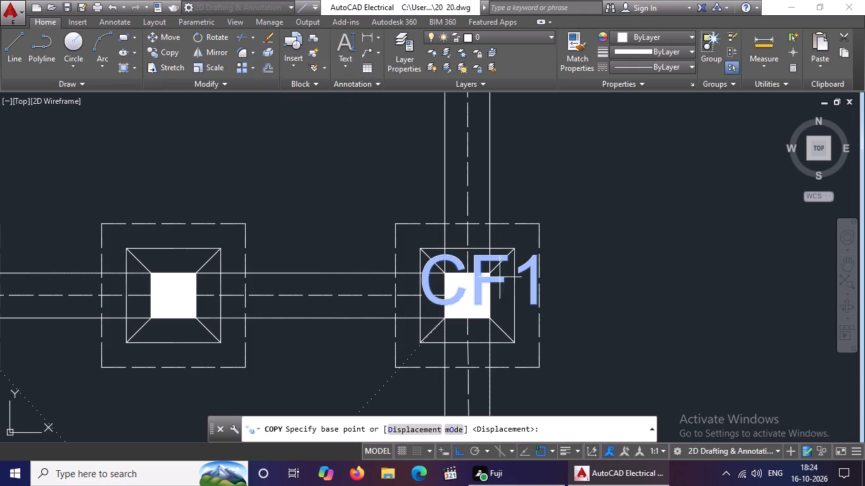
left_click(478, 277)
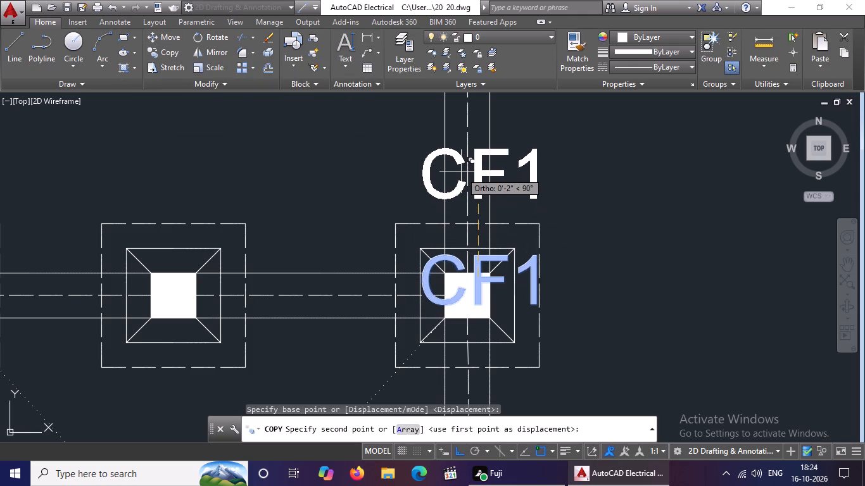
left_click(461, 171)
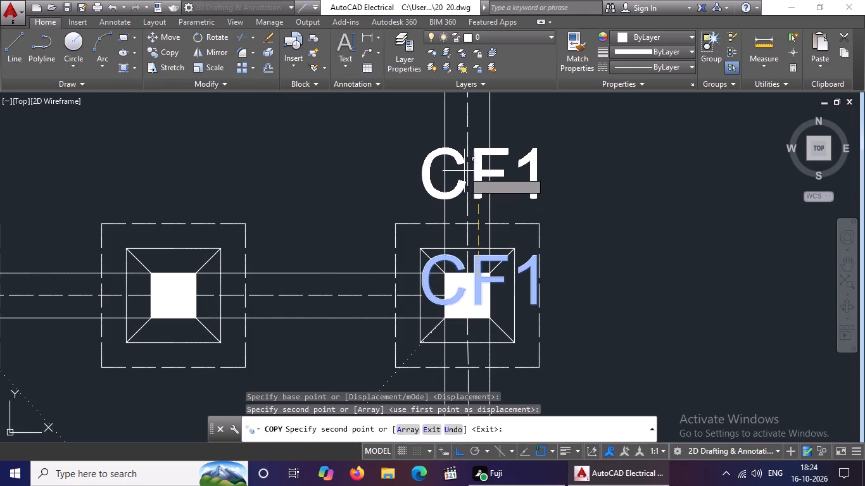
middle_click_drag(472, 174, 472, 297)
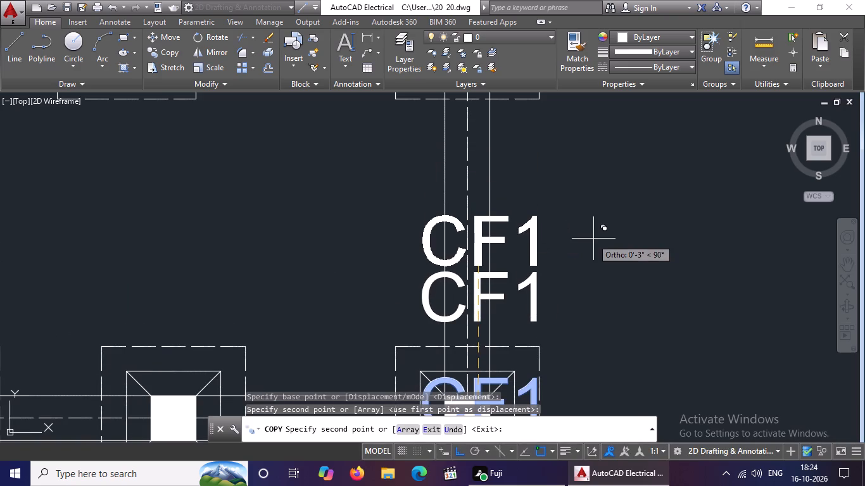
key("Escape")
Delete the CF1 label that overlaps the right-hand column of the three-footing row.
middle_click_drag(590, 282, 622, 201)
scroll(623, 200, "down", 1)
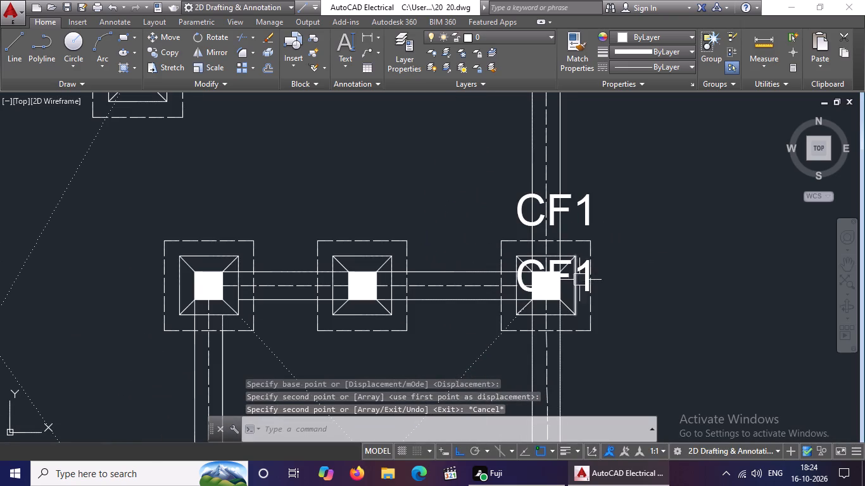
left_click(586, 277)
key("Delete")
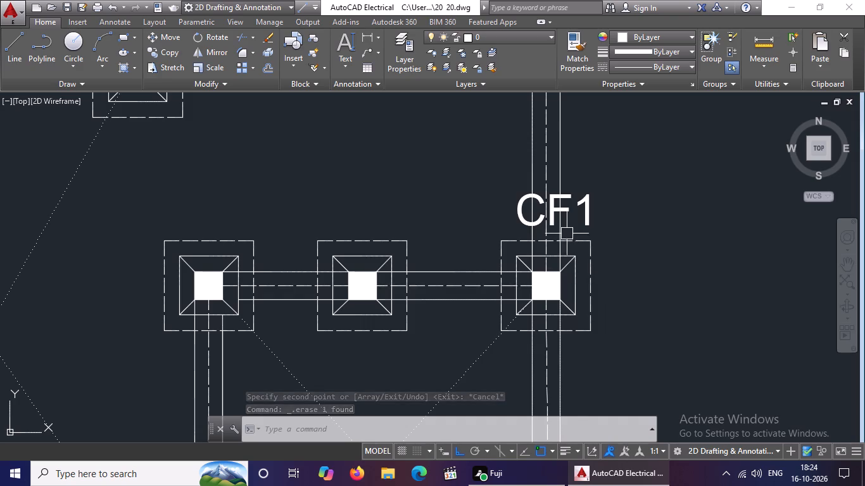
With Ortho on, copy the three-footing row's right-hand CF1 label horizontally above its middle and left footings, the farther copy about 0'-11" away.
scroll(567, 234, "down", 3)
scroll(556, 212, "up", 2)
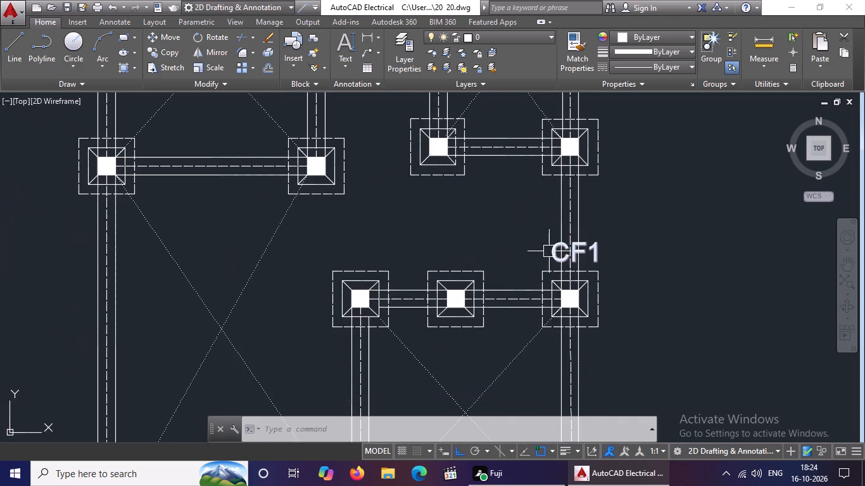
left_click(551, 250)
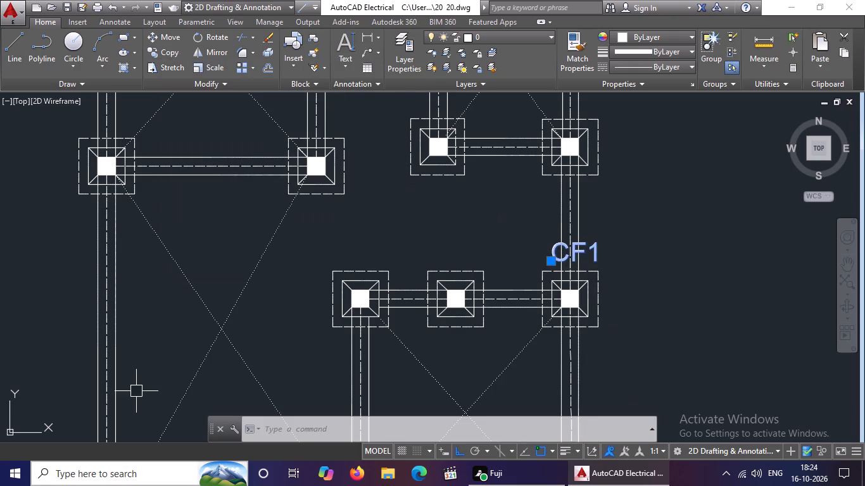
left_click(171, 49)
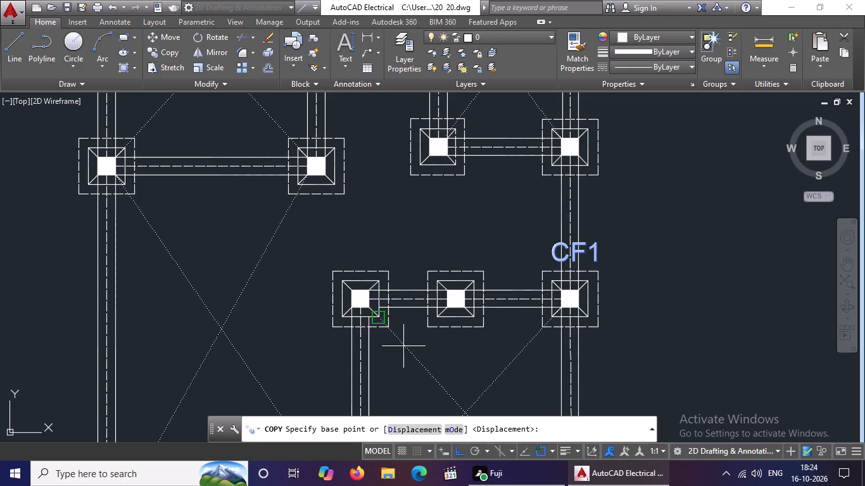
scroll(391, 296, "up", 1)
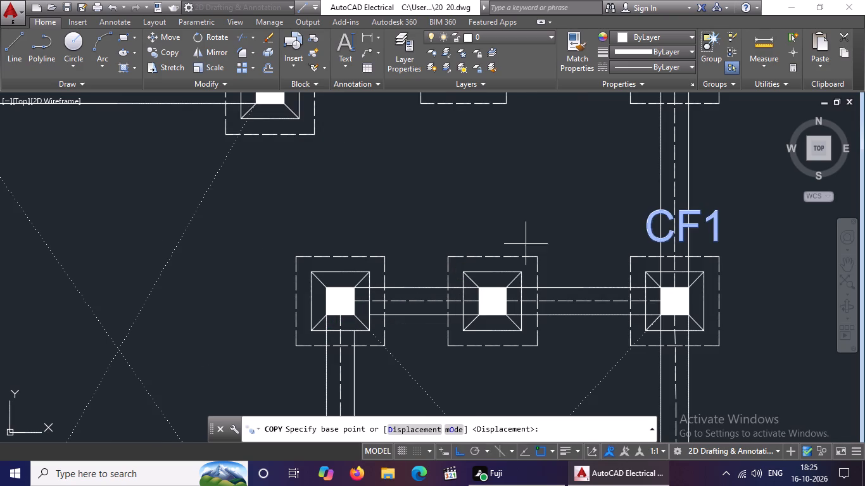
left_click(654, 228)
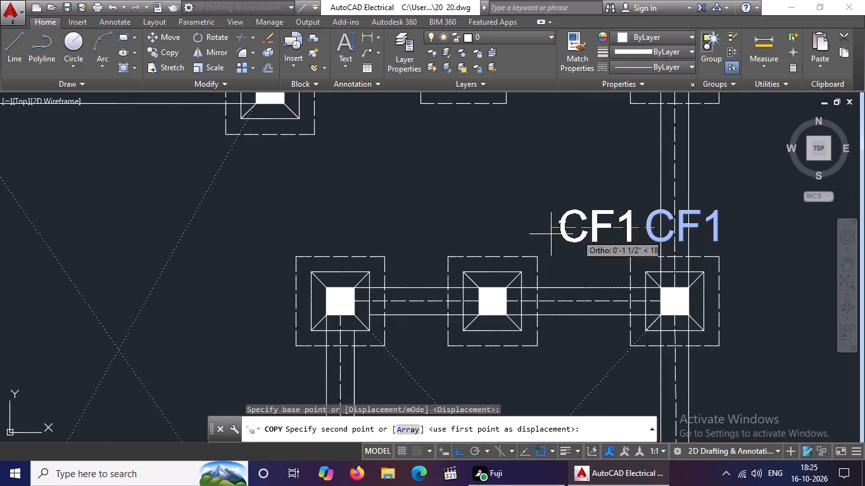
left_click(461, 234)
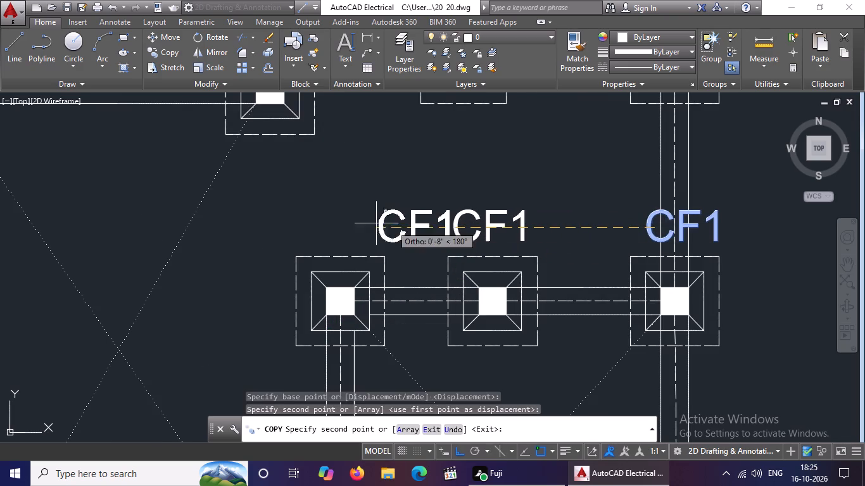
left_click(311, 225)
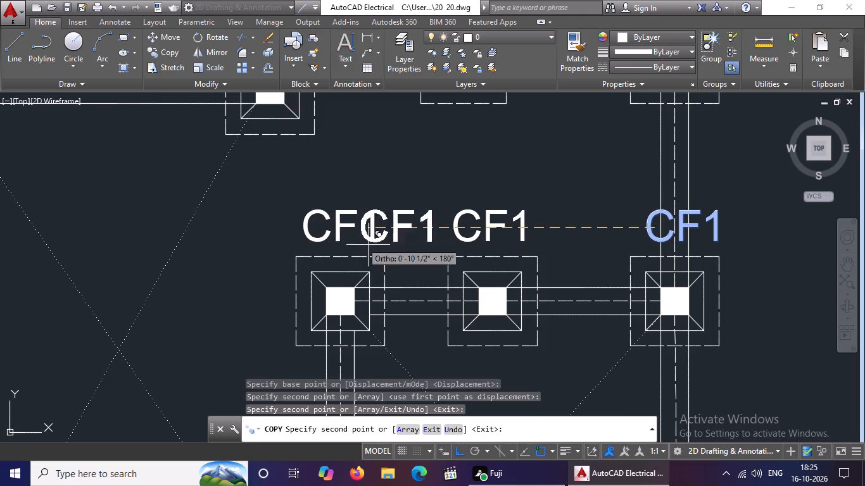
scroll(462, 260, "down", 2)
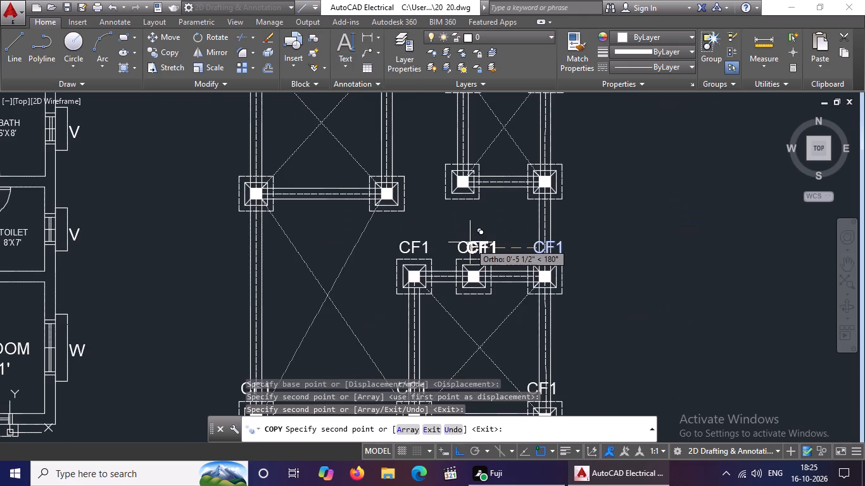
key("Escape")
With Ortho off, copy the three-footing row's left CF1 label above the two left-hand and two right-hand footings of the row just above.
middle_click_drag(471, 239, 472, 240)
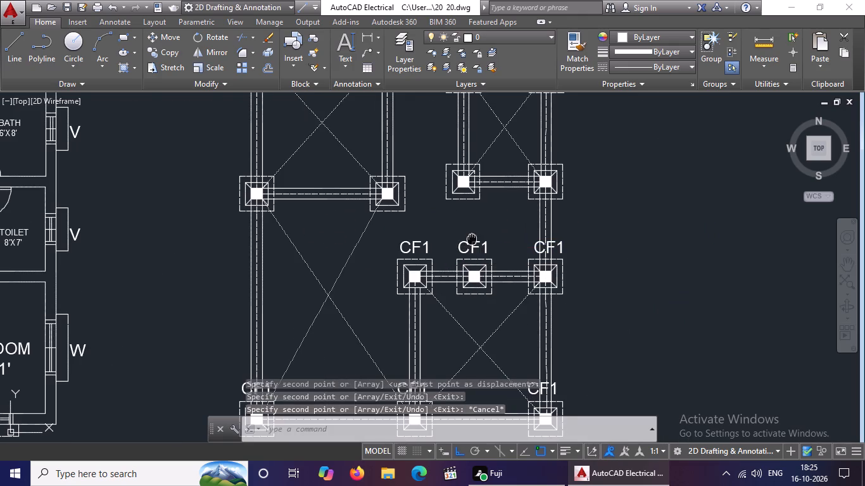
middle_click_drag(472, 240, 482, 316)
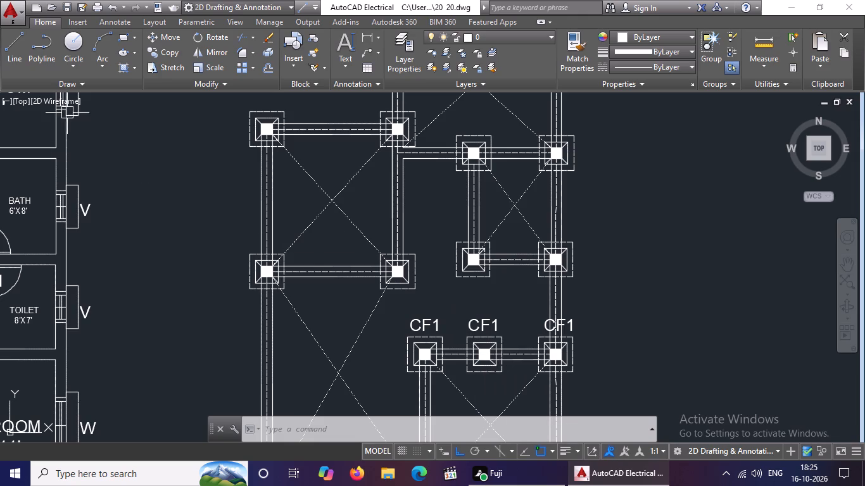
left_click(428, 321)
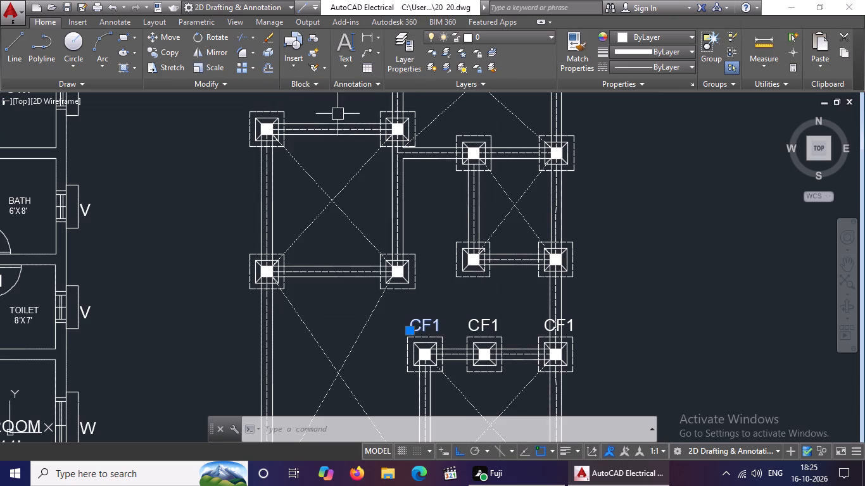
left_click(174, 51)
left_click(423, 327)
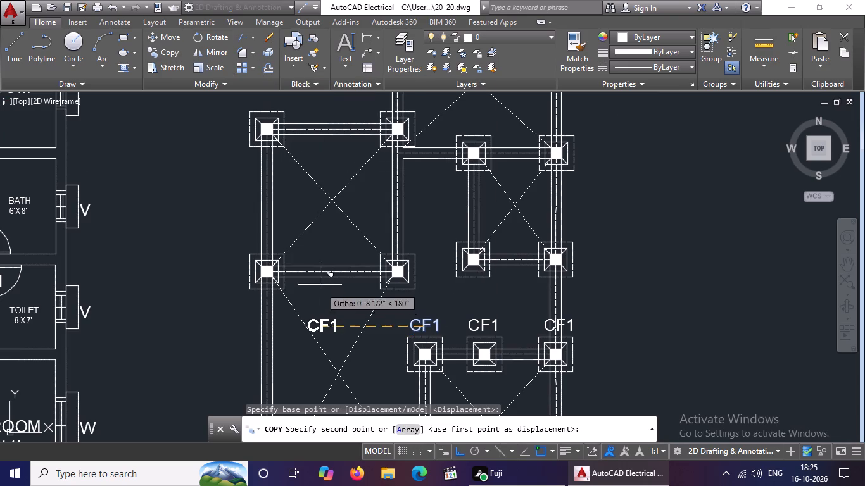
left_click(458, 451)
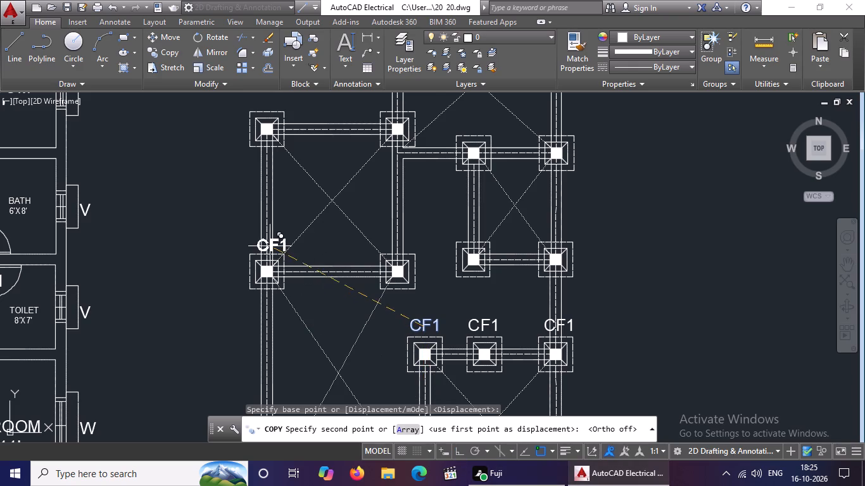
scroll(269, 244, "up", 1)
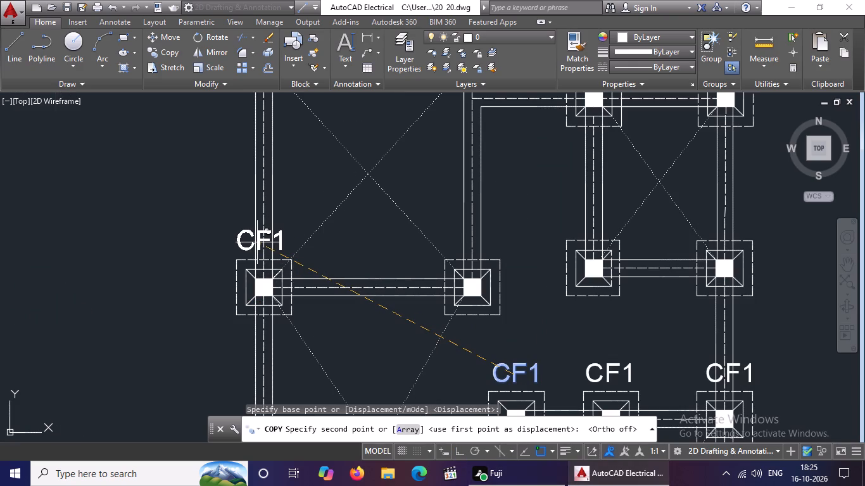
left_click(258, 244)
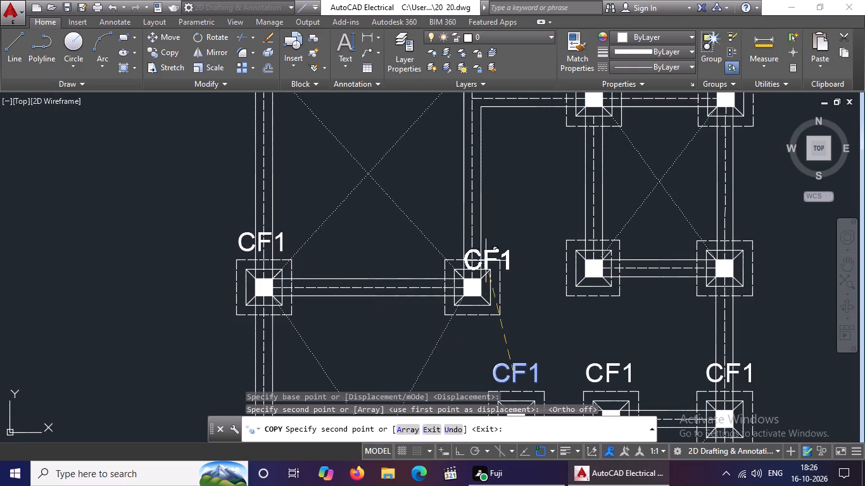
left_click(468, 246)
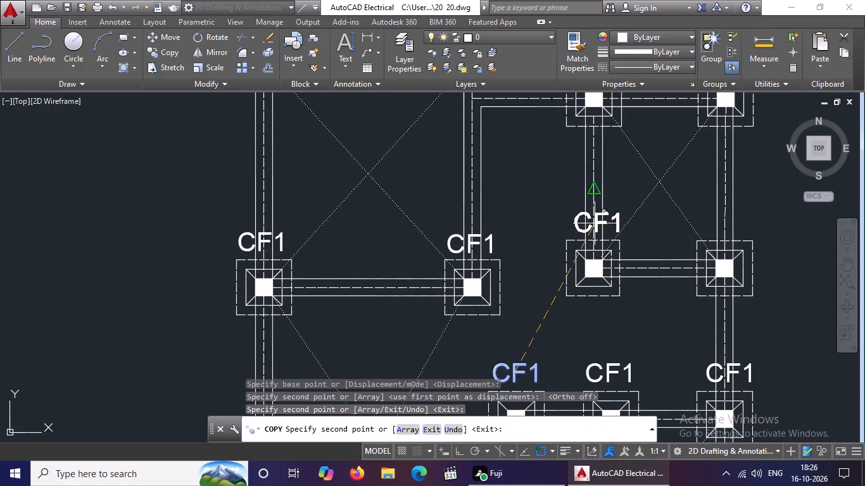
left_click(590, 225)
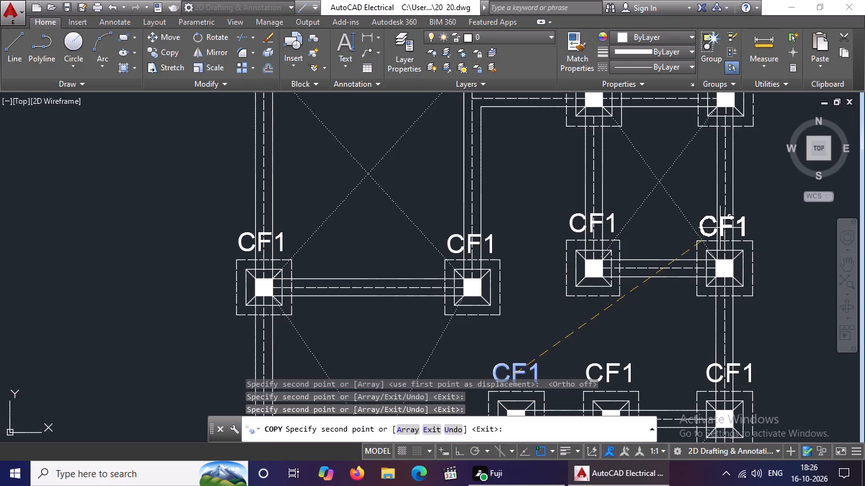
left_click(720, 228)
Continue copying the CF1 label above the six remaining unlabelled footings in the upper part of the foundation plan, including its top two corners.
scroll(722, 227, "down", 1)
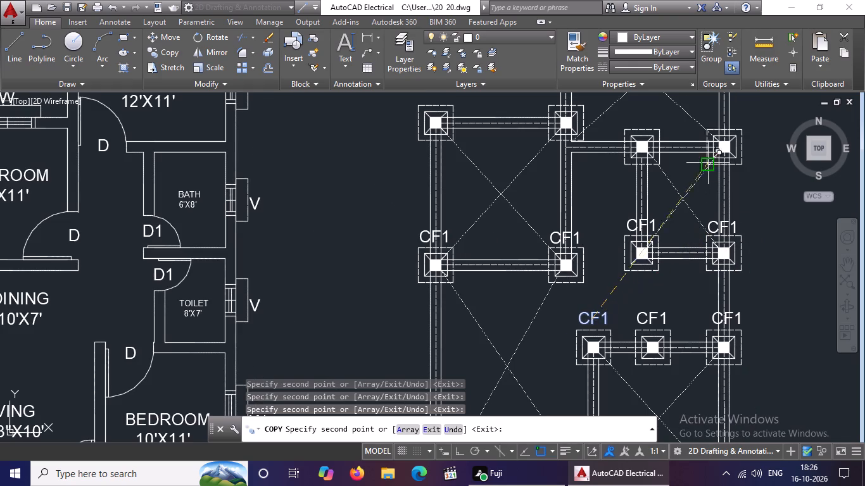
middle_click_drag(722, 123, 719, 270)
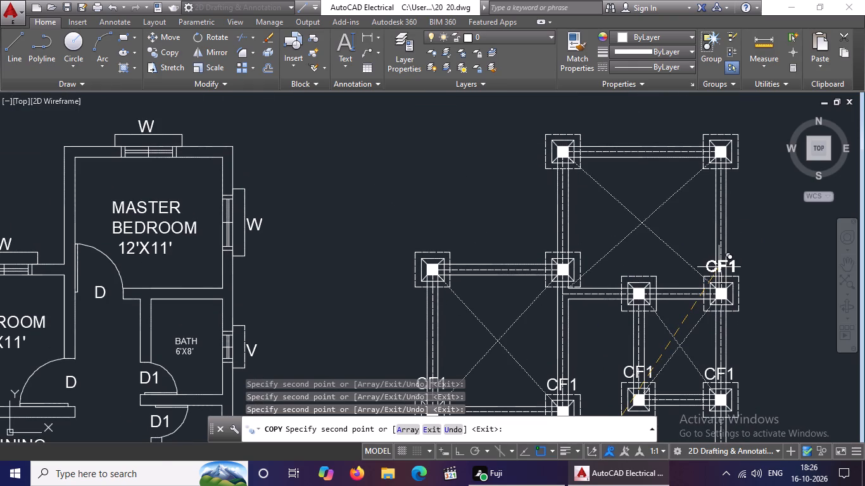
left_click(719, 267)
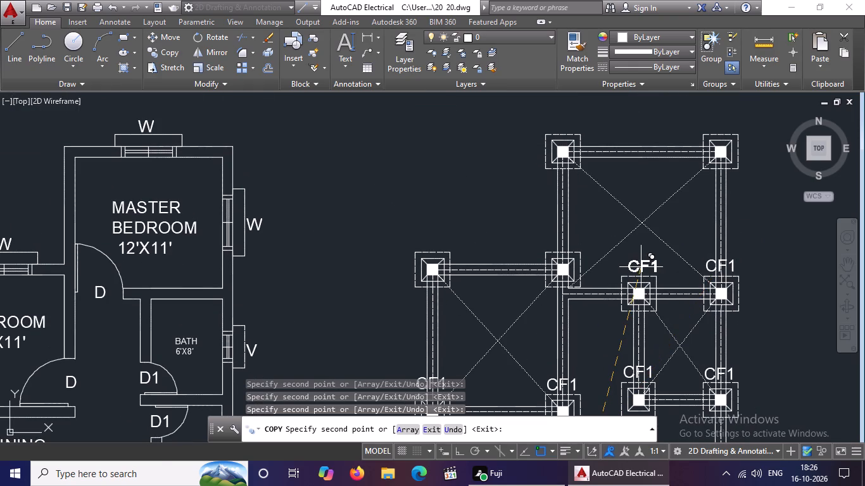
left_click(638, 268)
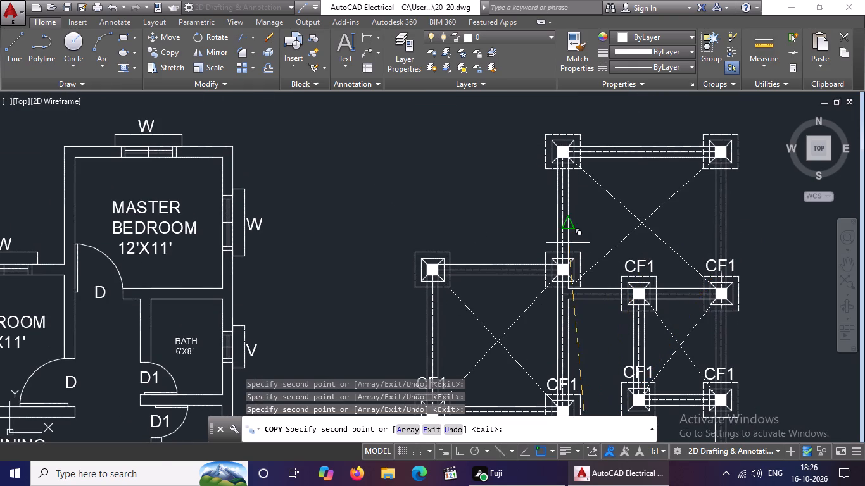
left_click(561, 242)
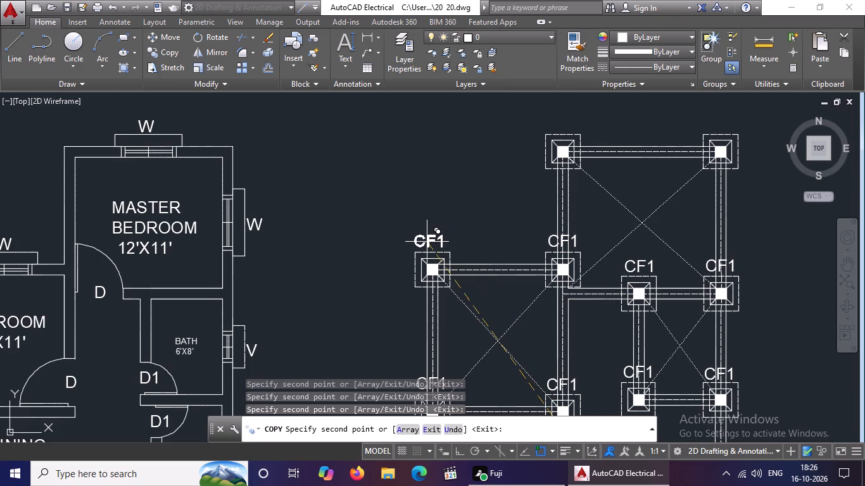
left_click(427, 242)
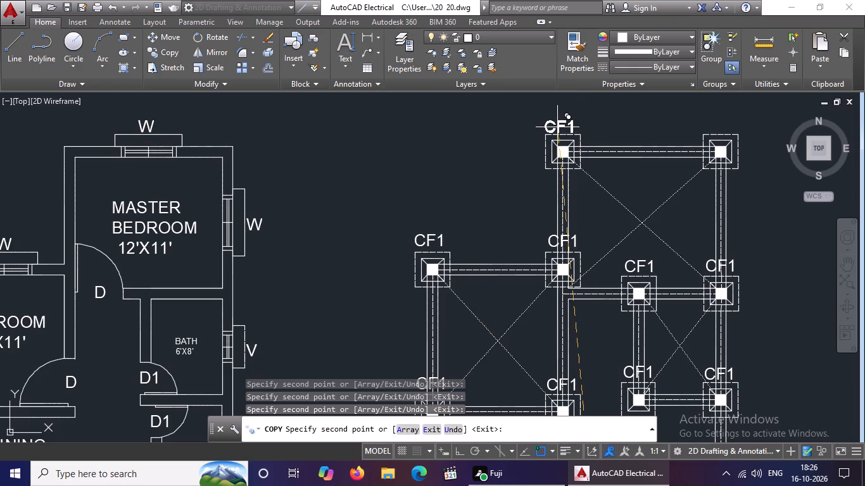
left_click(559, 125)
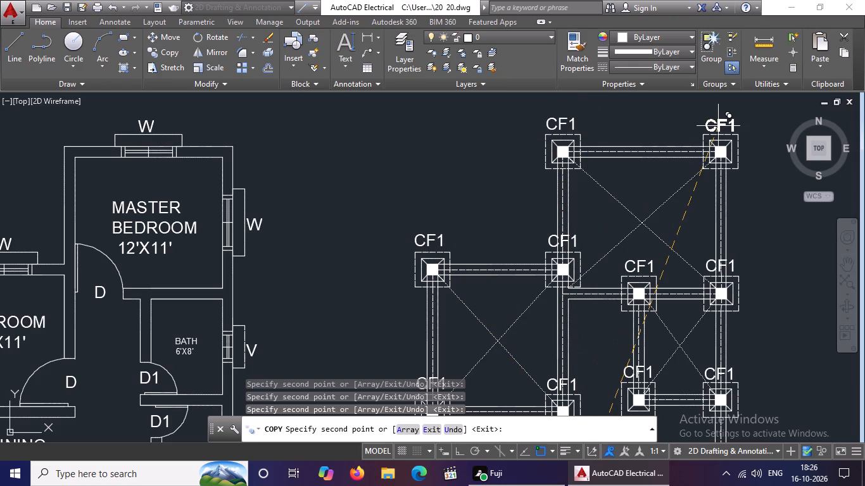
left_click(718, 125)
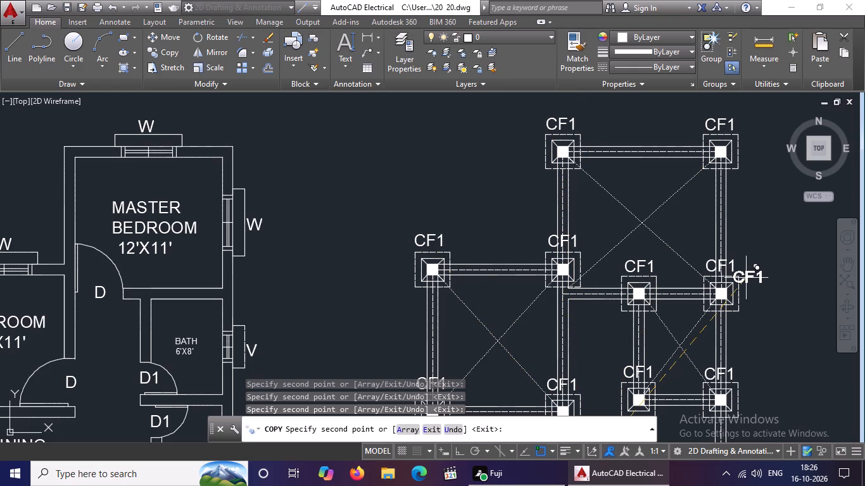
key("Escape")
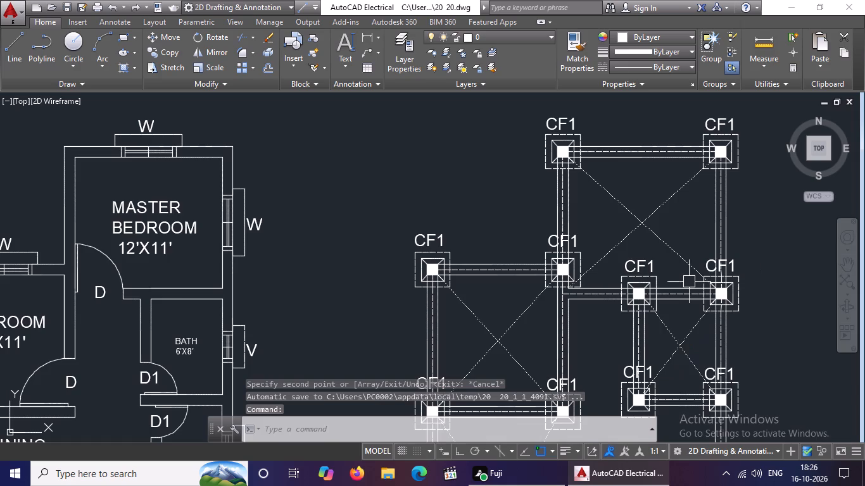
Save a copy of the drawing as 20 20.dwg in the Nayana folder on the desktop.
scroll(687, 282, "down", 2)
middle_click_drag(656, 296, 672, 208)
scroll(673, 204, "up", 1)
scroll(712, 226, "down", 1)
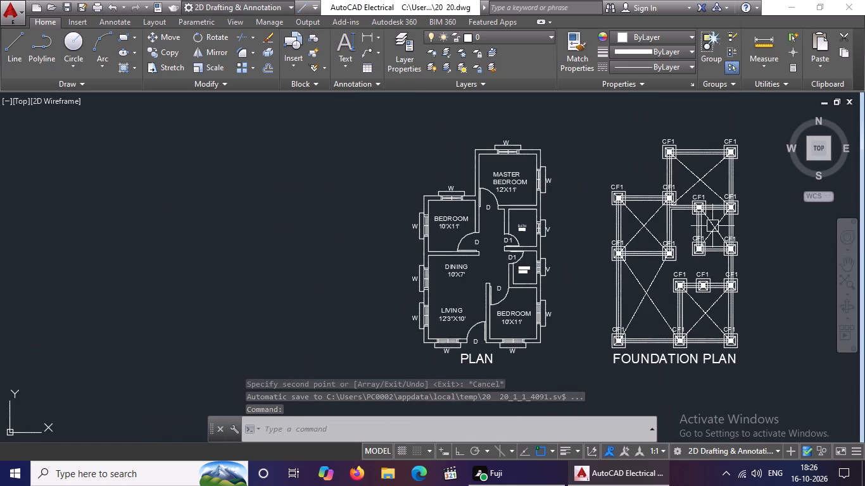
key("Escape")
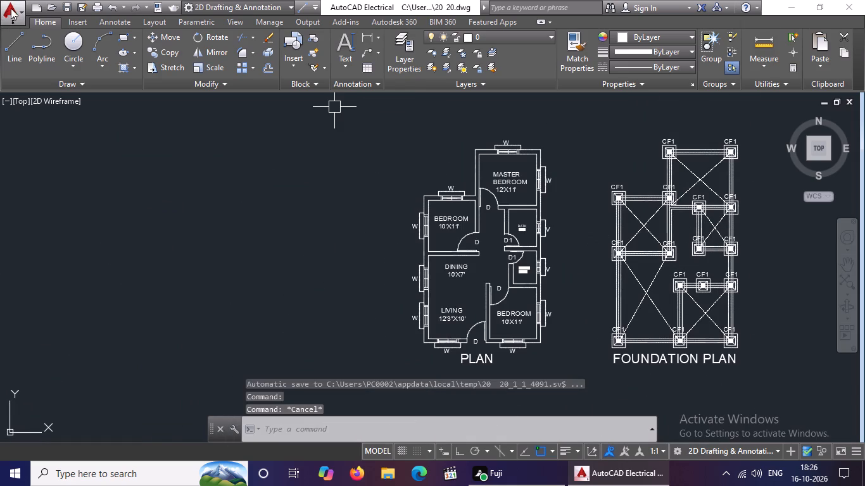
left_click(12, 8)
left_click(82, 166)
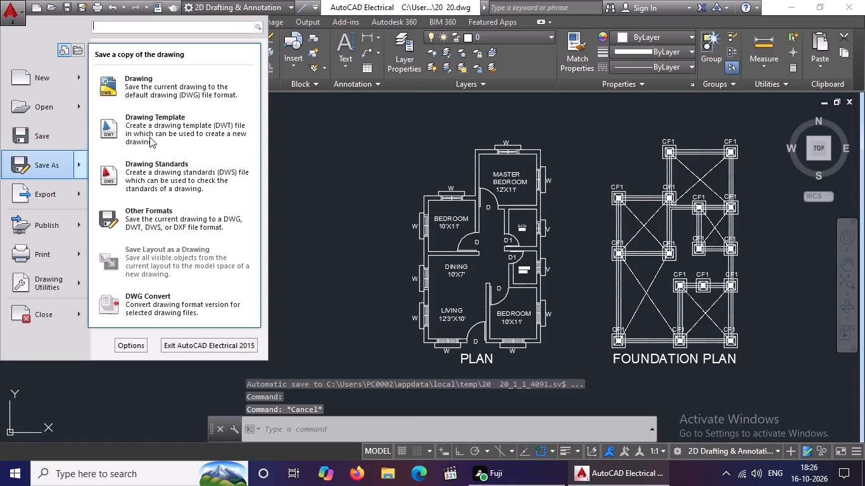
left_click(159, 96)
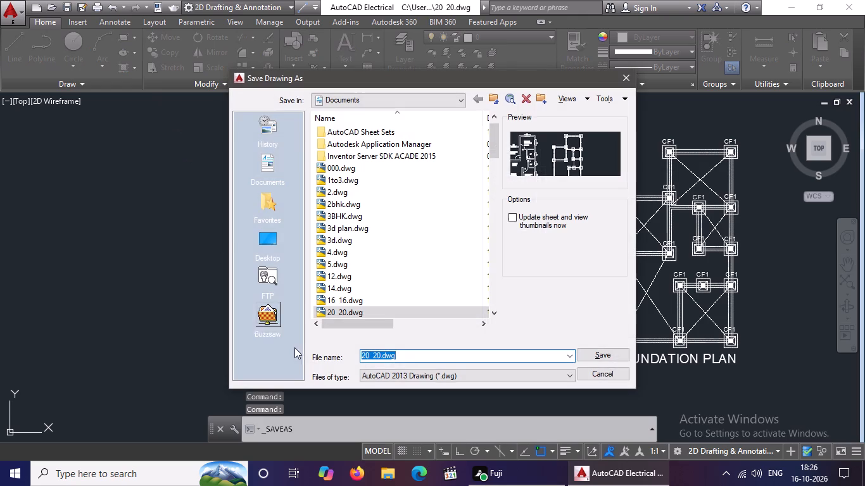
left_click(267, 237)
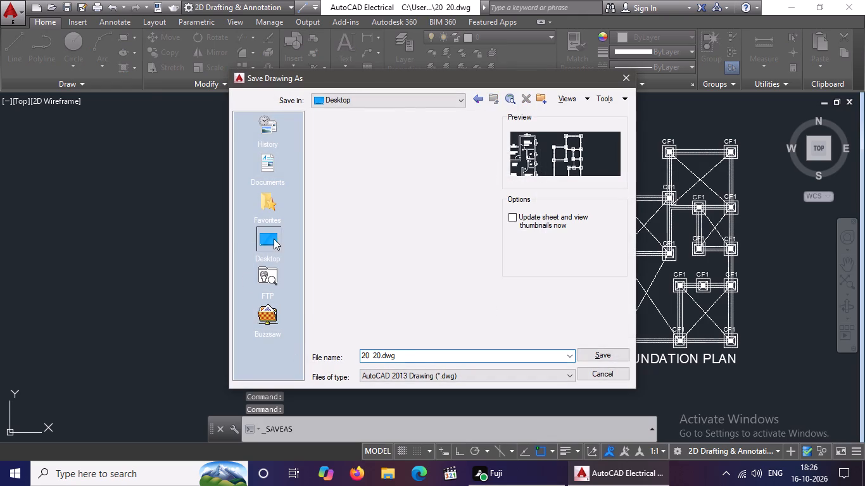
left_click(347, 204)
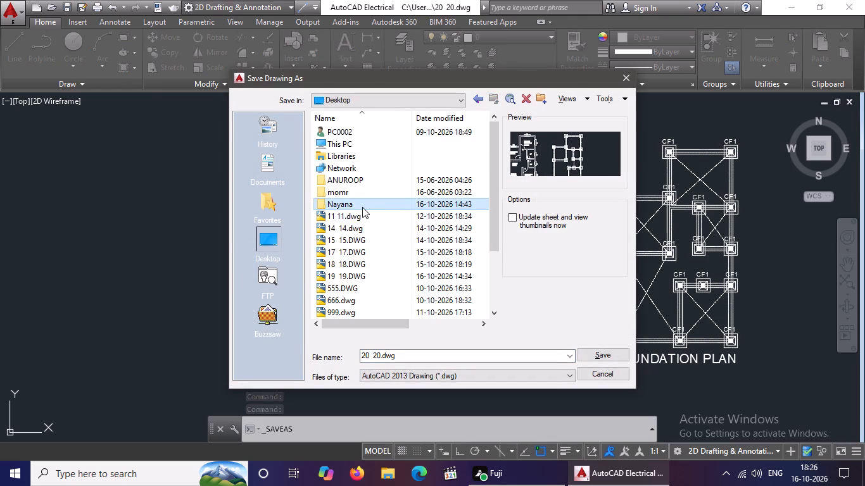
left_click(607, 349)
left_click(605, 352)
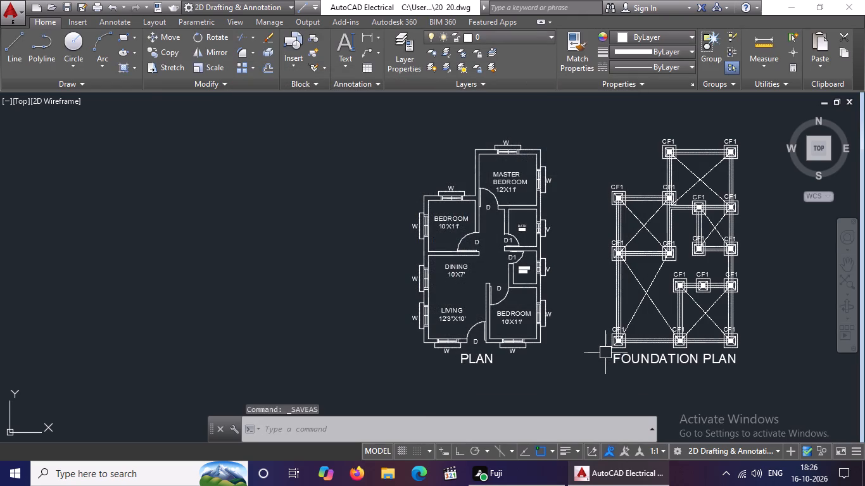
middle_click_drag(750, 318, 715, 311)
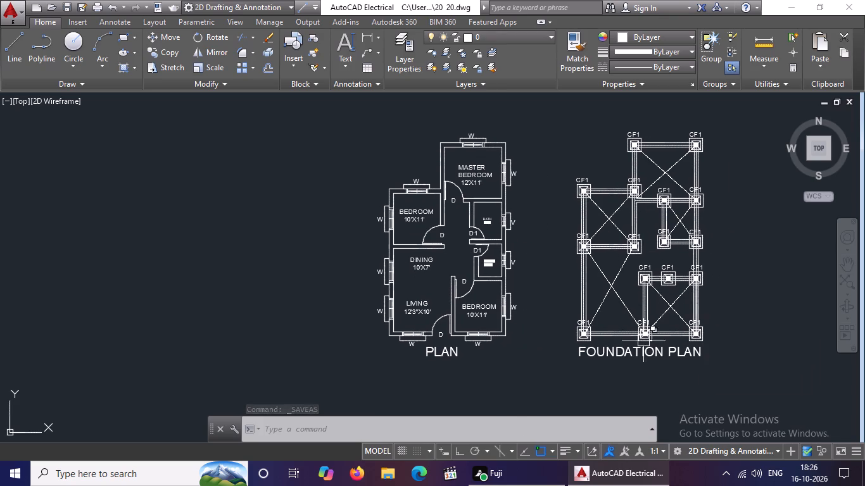
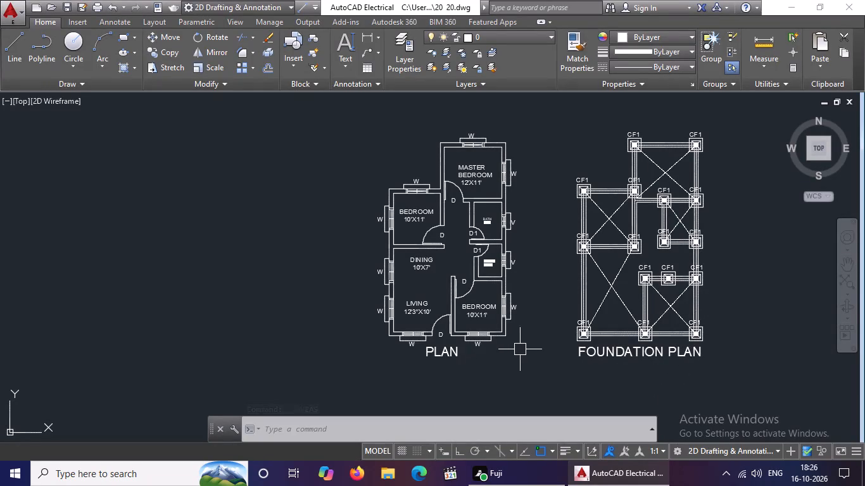
Set the colour of the FOUNDATION PLAN title text to Yellow.
middle_click_drag(521, 347, 369, 347)
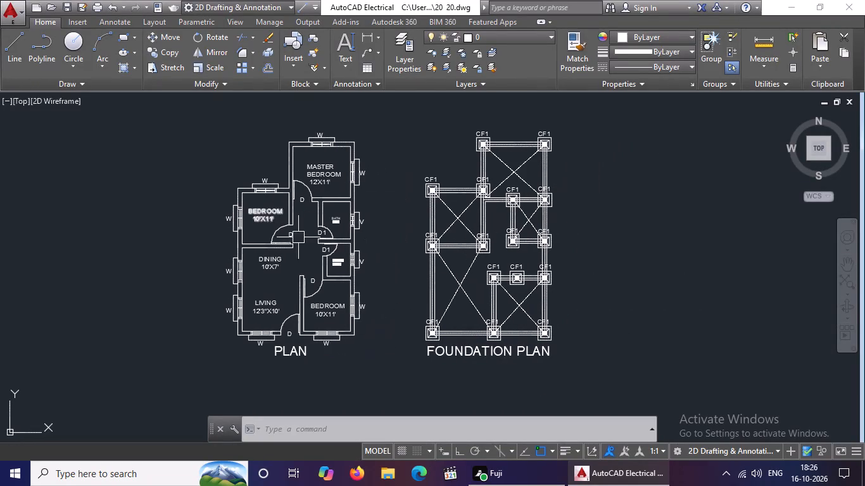
left_click(450, 351)
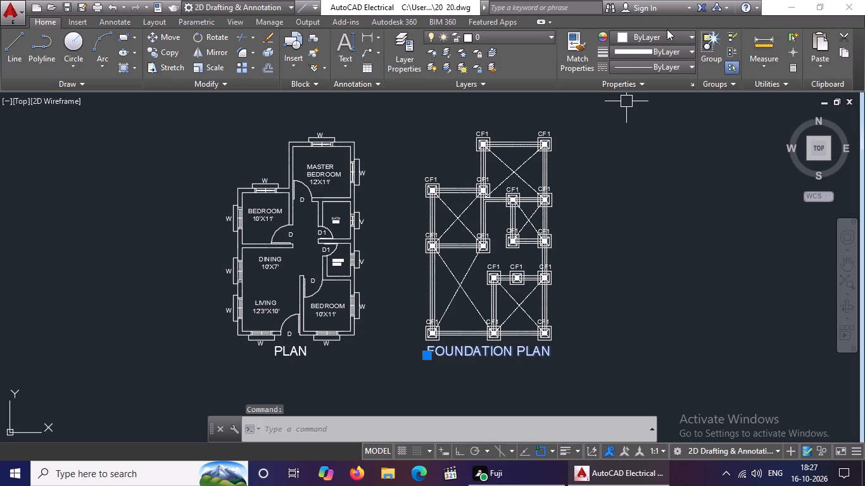
left_click(669, 34)
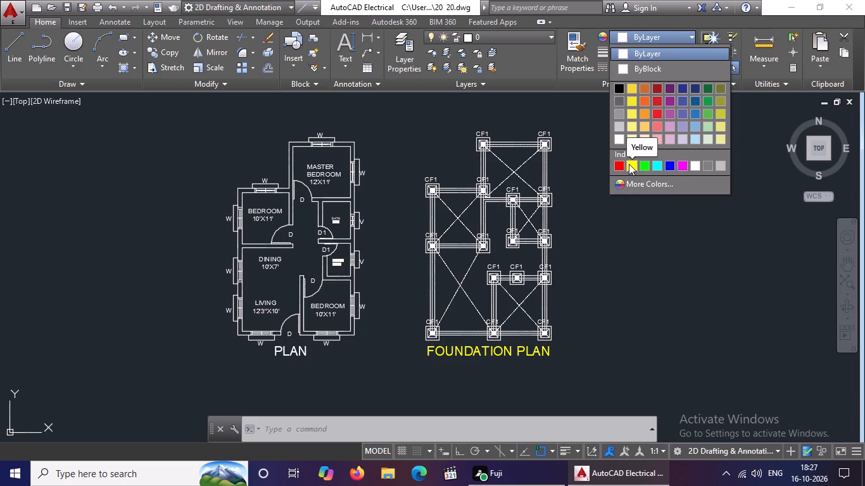
left_click(629, 164)
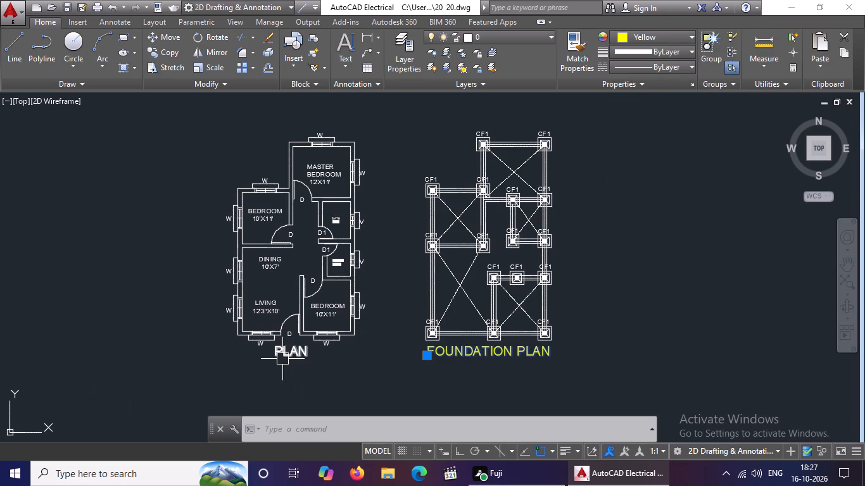
Set the colour of the PLAN title text under the floor plan to Red.
left_click(284, 358)
left_click(679, 40)
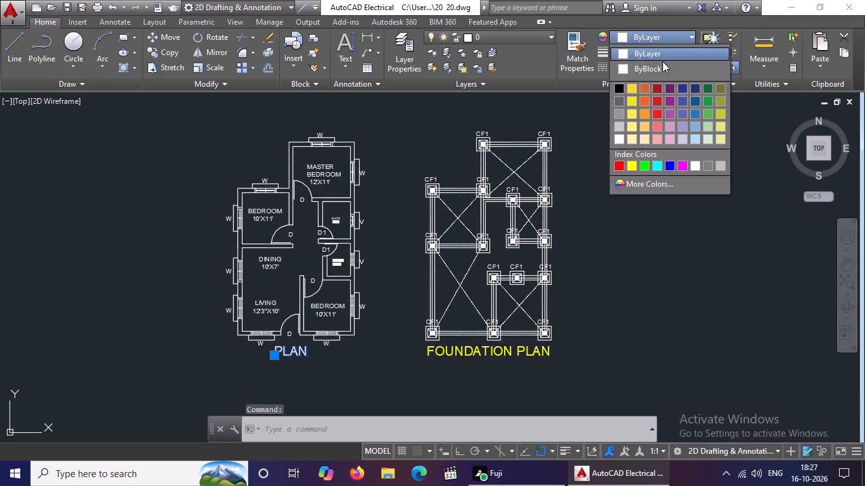
left_click(618, 167)
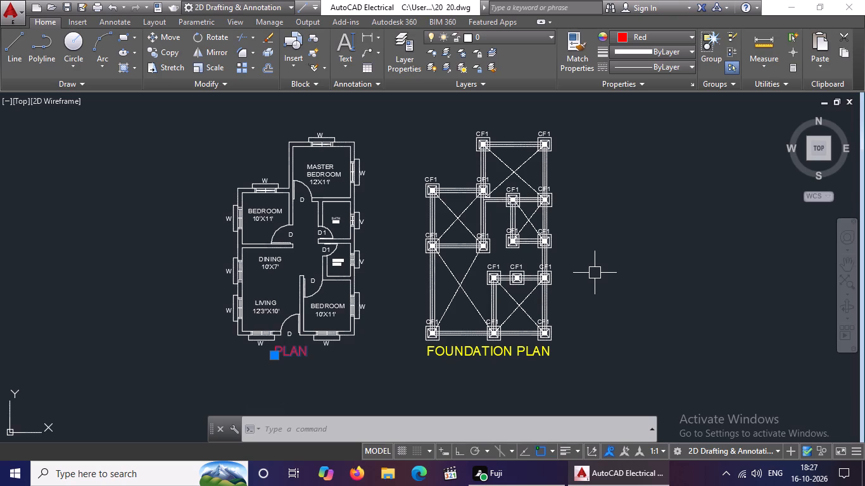
key("Escape")
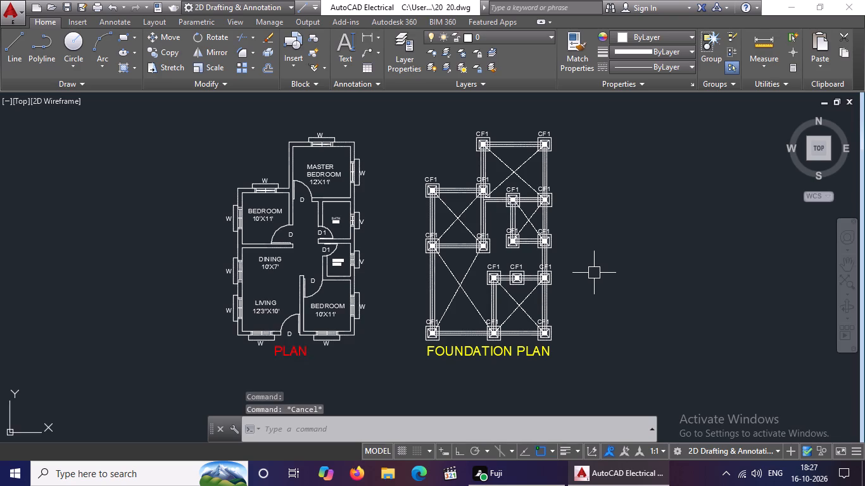
Copy the CF1 label of the bottom row's middle footing to just above the beam between the bottom row's left and middle footings.
scroll(498, 327, "up", 1)
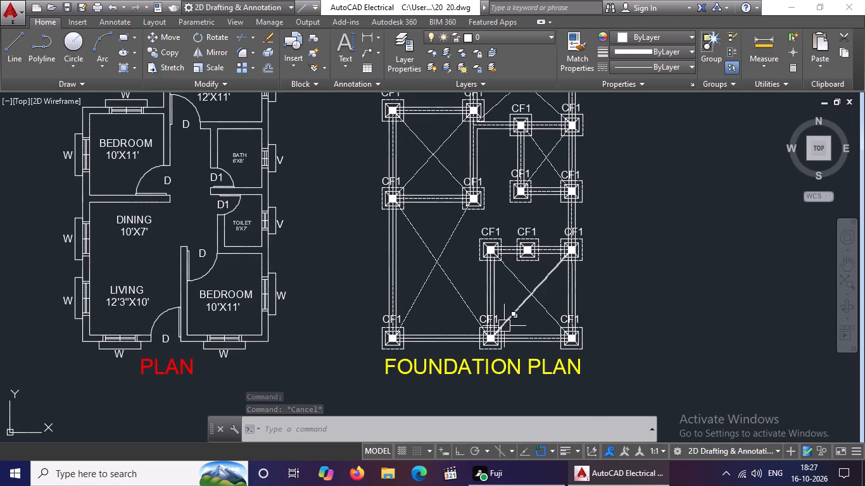
scroll(504, 326, "down", 1)
scroll(494, 330, "up", 5)
left_click(476, 306)
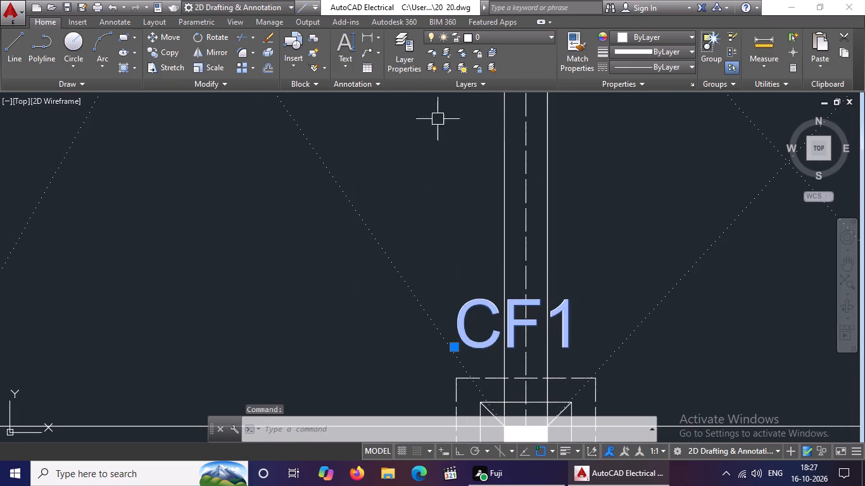
left_click(171, 47)
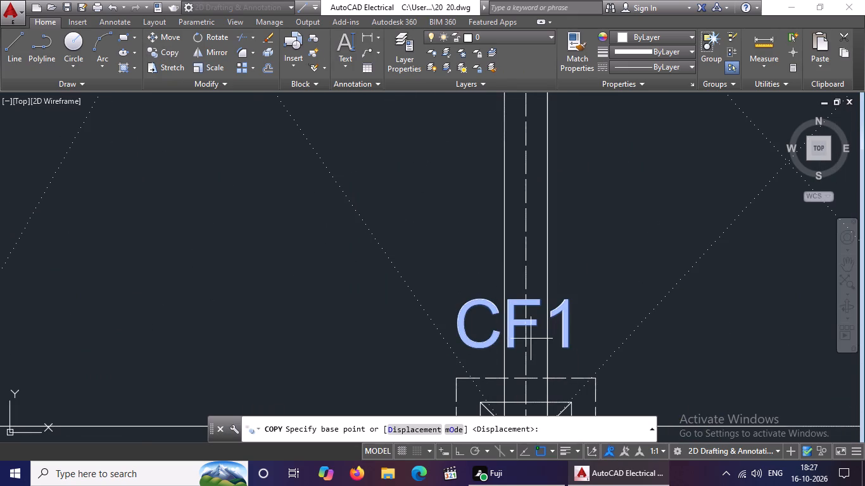
left_click(521, 323)
scroll(416, 334, "down", 2)
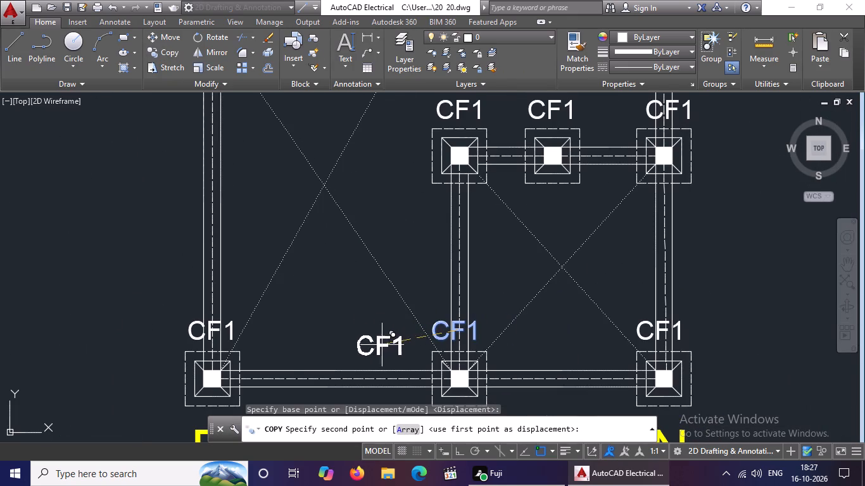
left_click(342, 354)
key("Escape")
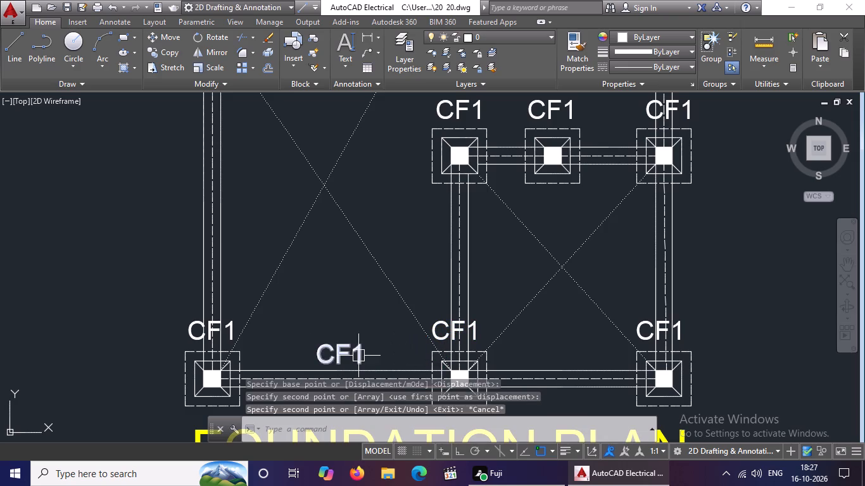
Change the text of the copied label above the bottom-left beam to B1.
double_click(359, 354)
key("BackSpace")
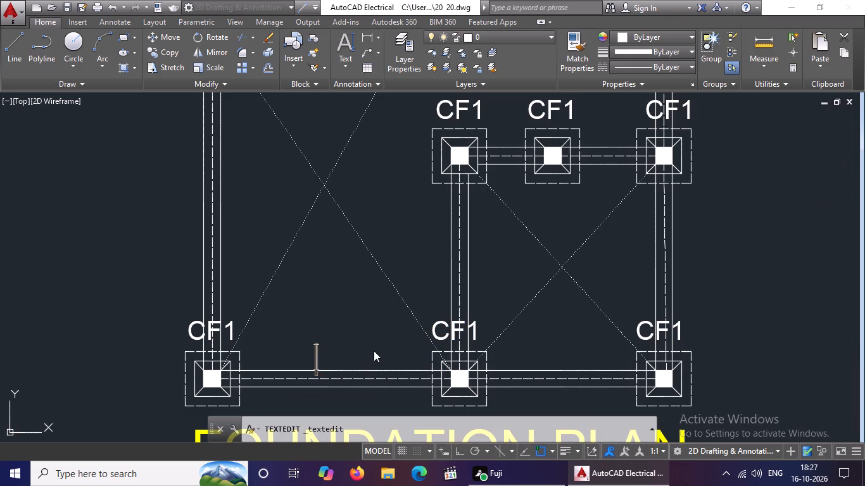
key("BackSpace")
type("B1")
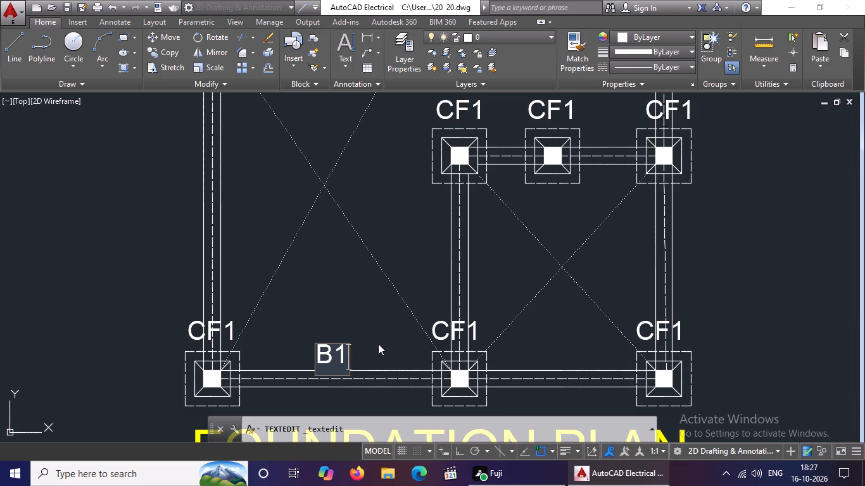
left_click(379, 344)
Copy the B1 label above the bottom row's right-hand beam and beside the right, middle and left vertical beams of the foundation plan's lower part.
left_click(332, 348)
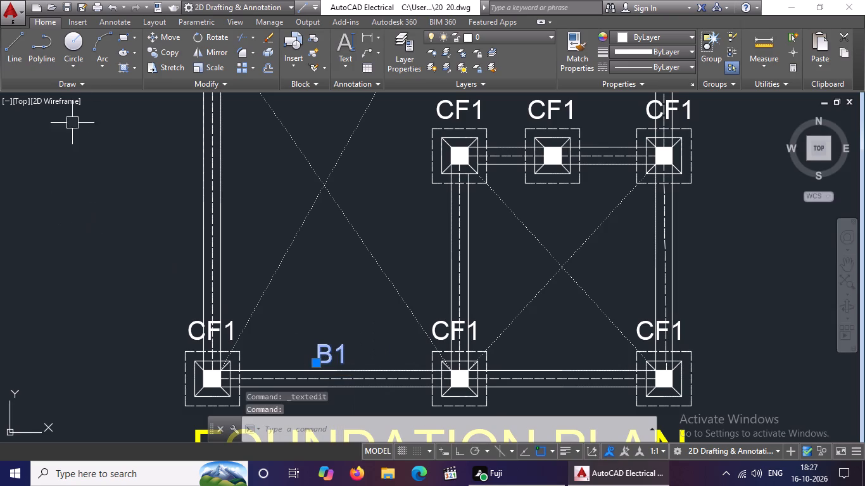
left_click(168, 48)
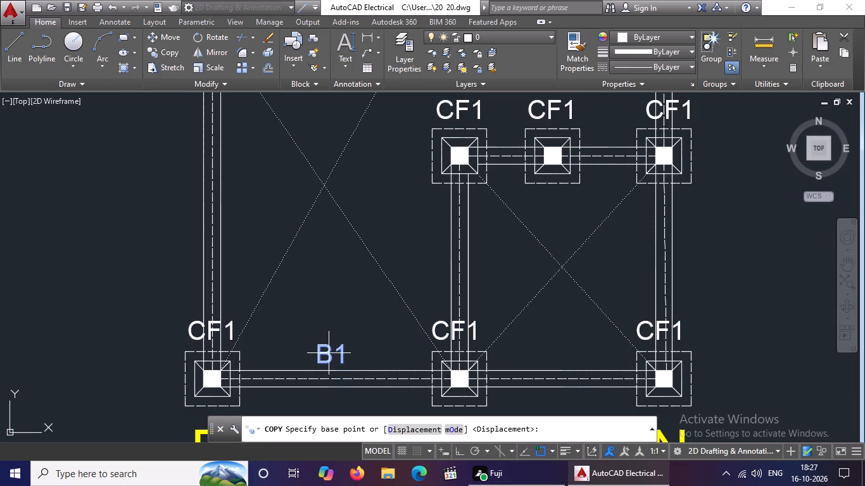
left_click_drag(329, 354, 339, 356)
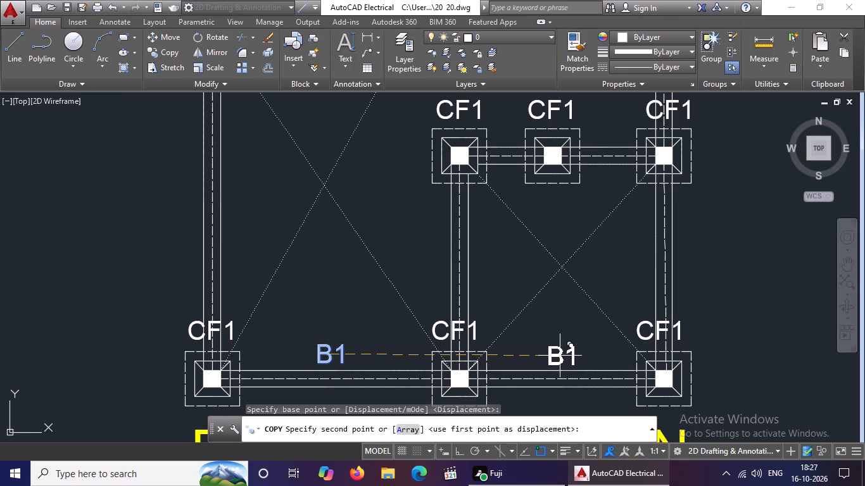
left_click(560, 354)
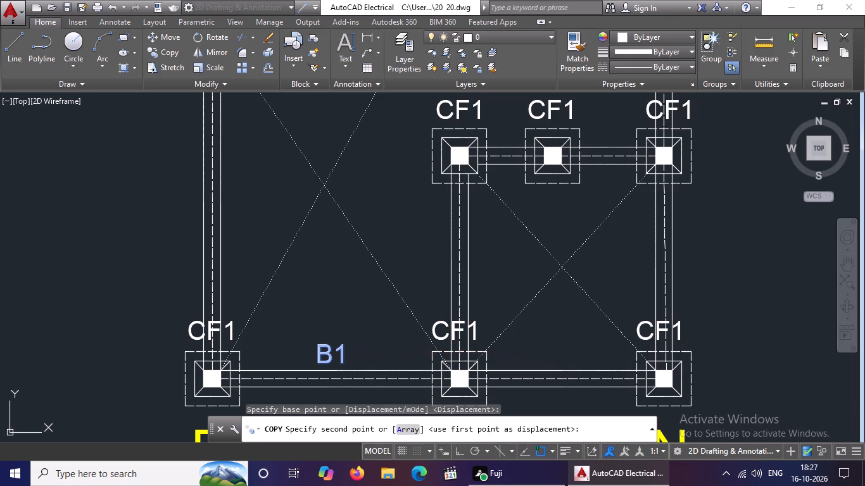
left_click(688, 260)
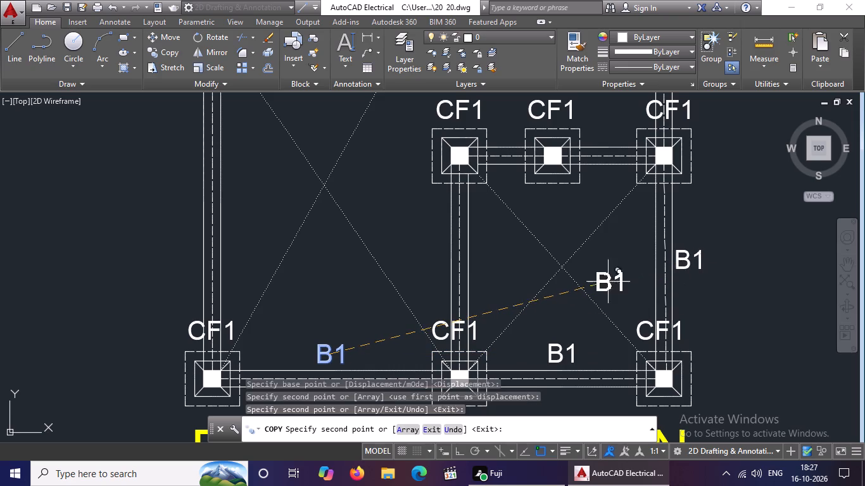
scroll(595, 277, "down", 1)
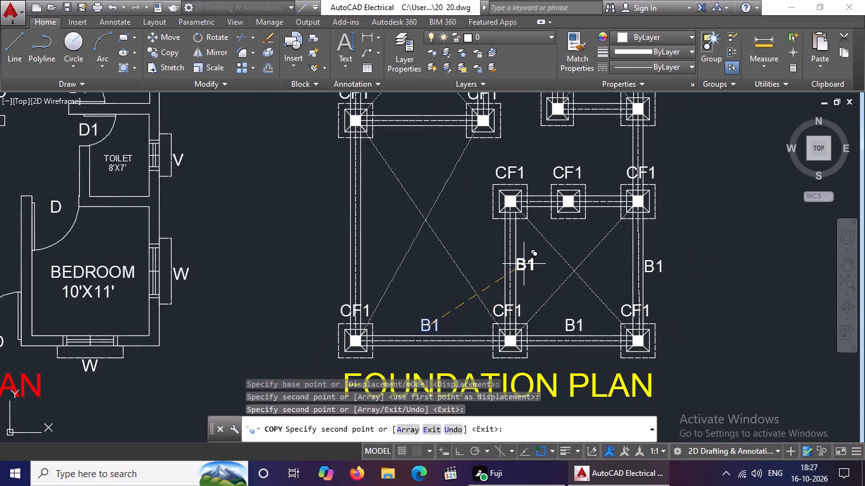
left_click(491, 256)
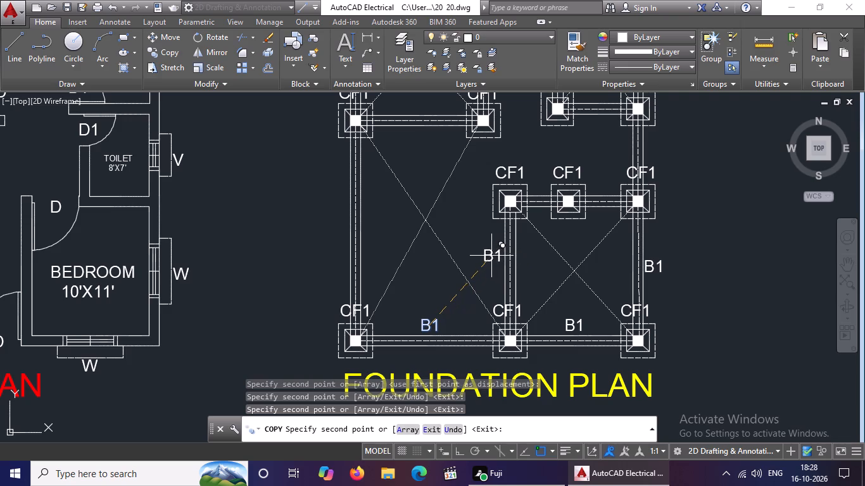
left_click(336, 220)
Continue copying B1 beside the upper-left bay's left beam, above its top beam, and above the two adjoining horizontal beams to its right.
scroll(537, 267, "down", 1)
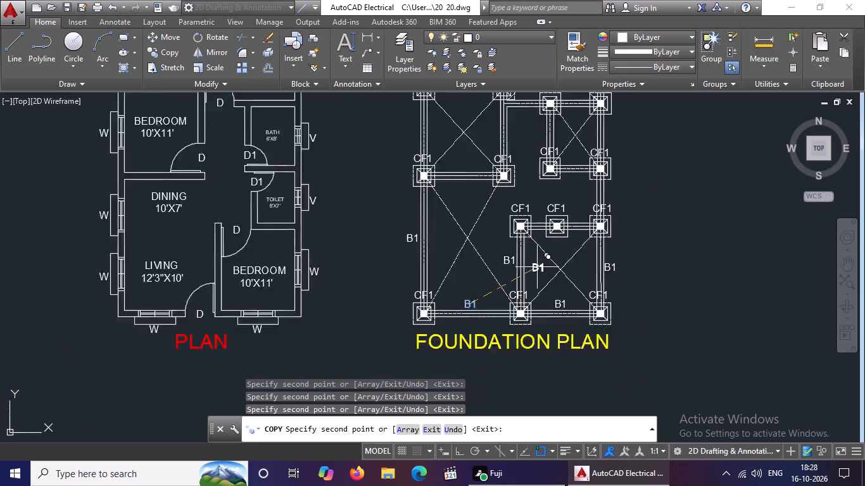
scroll(537, 267, "down", 1)
scroll(448, 170, "up", 2)
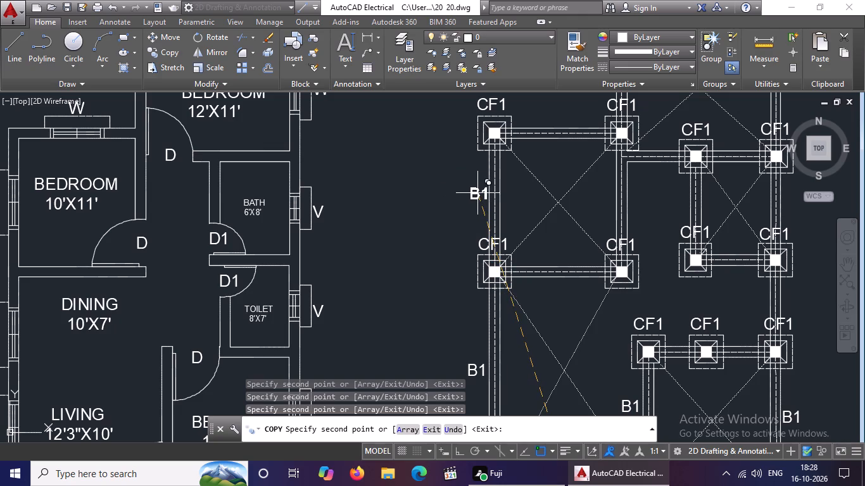
left_click(477, 193)
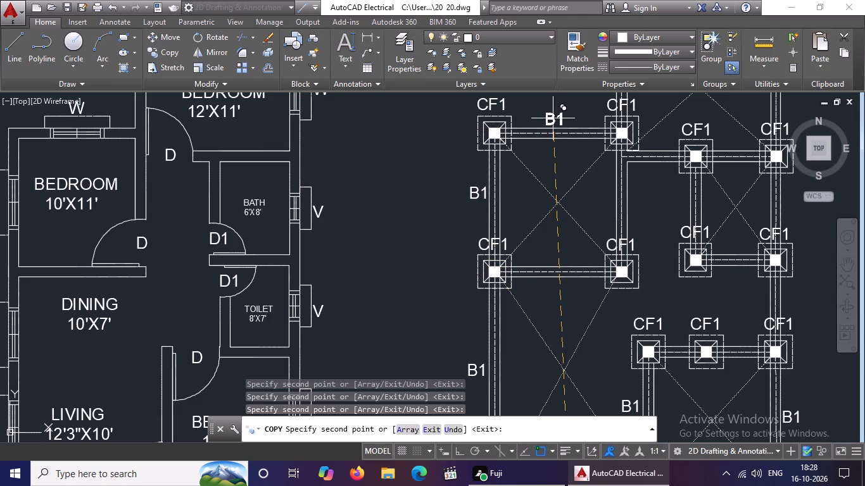
left_click(553, 118)
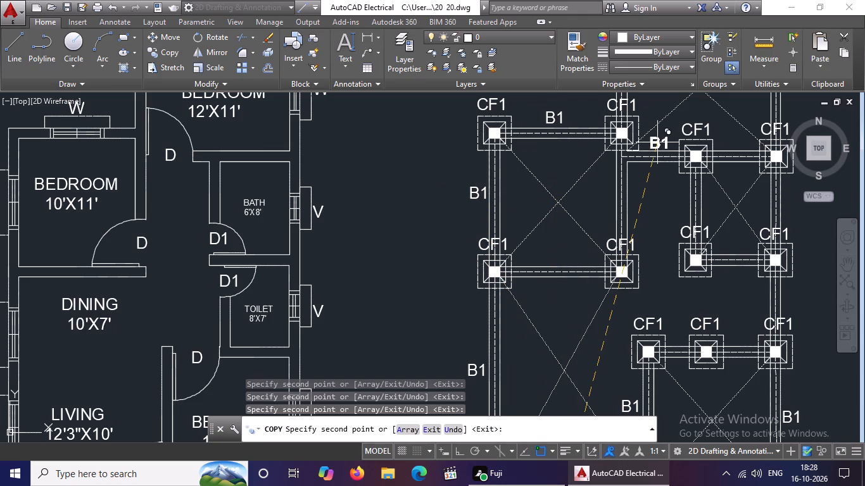
left_click(656, 142)
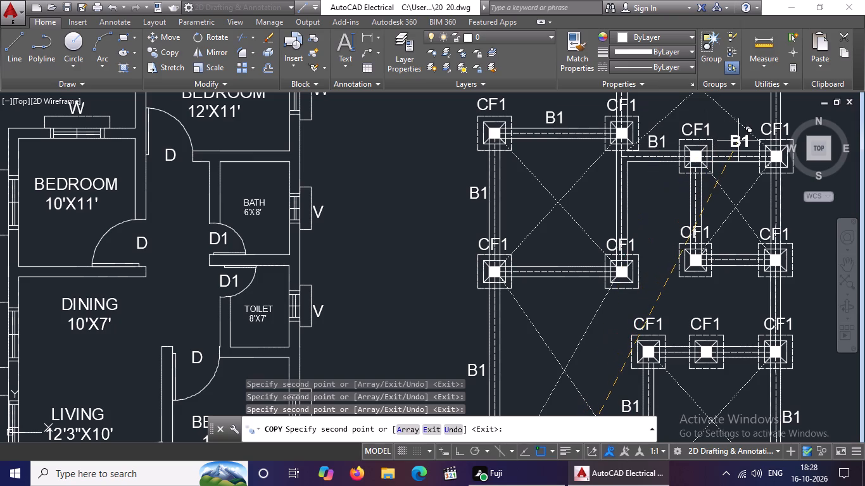
left_click(738, 140)
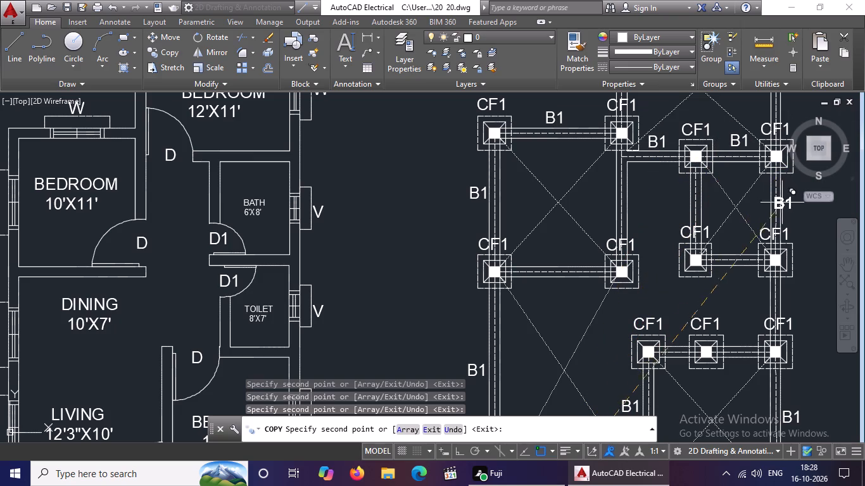
Continue copying B1 beside the small right-hand bay's right and left beams, beside the upper-left bay's right beam, and below its bottom beam.
middle_click_drag(792, 223, 718, 254)
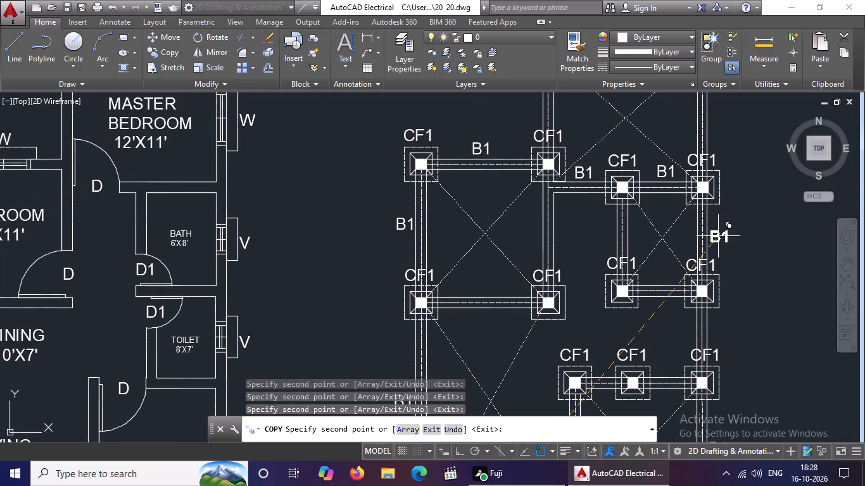
left_click(718, 236)
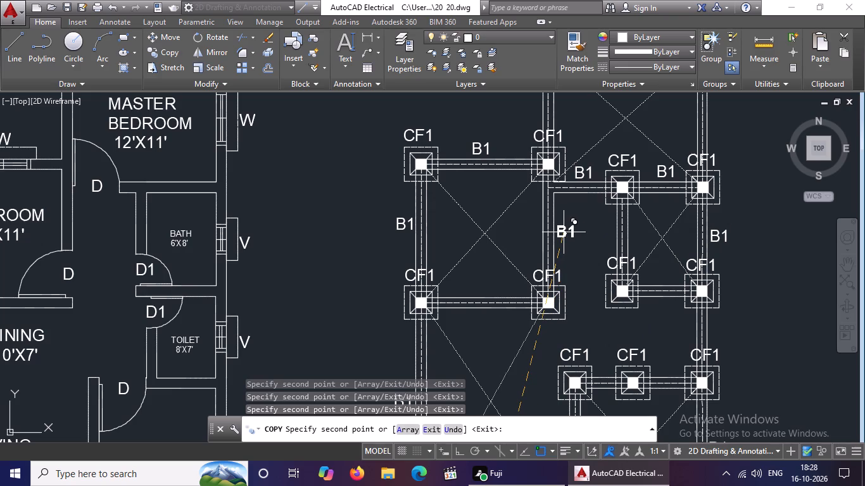
left_click(564, 232)
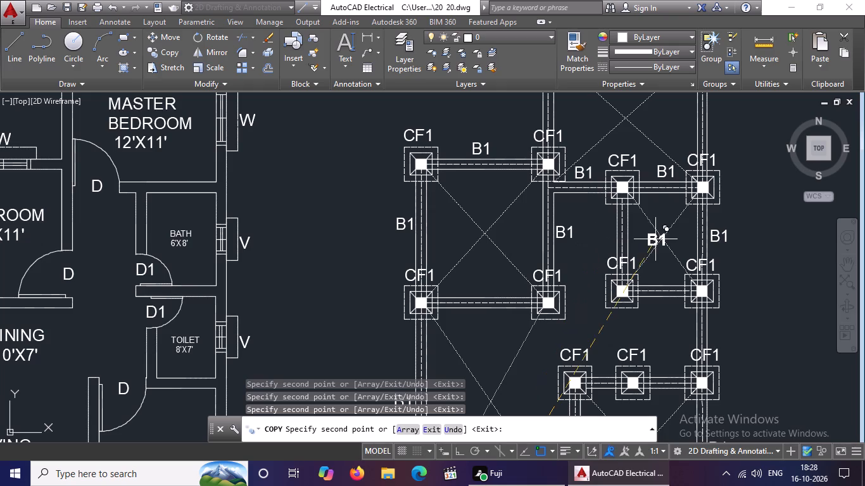
scroll(637, 238, "up", 2)
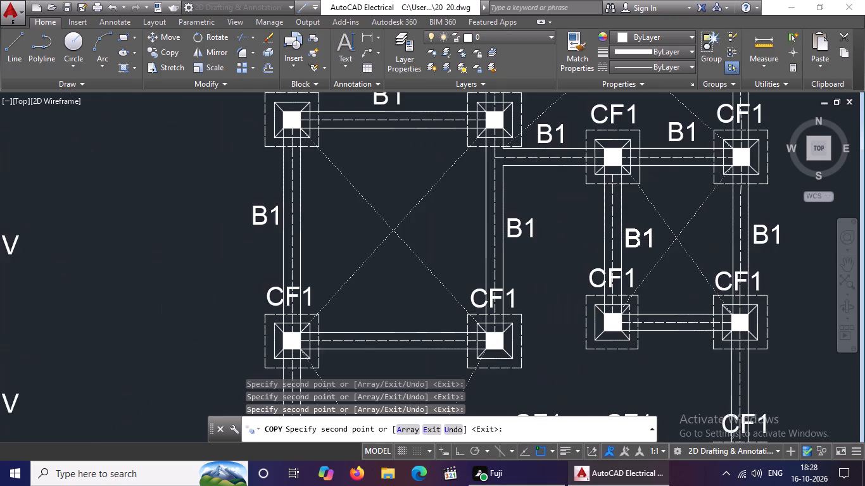
left_click(635, 235)
scroll(660, 223, "down", 3)
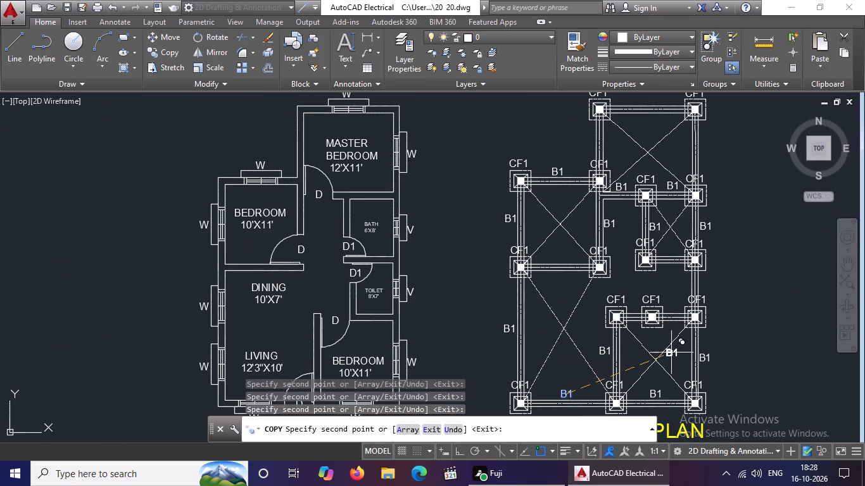
left_click(562, 277)
Continue copying B1 above the topmost beam and beside the right and left beams of the foundation plan's top bay.
scroll(626, 262, "down", 1)
scroll(643, 157, "up", 2)
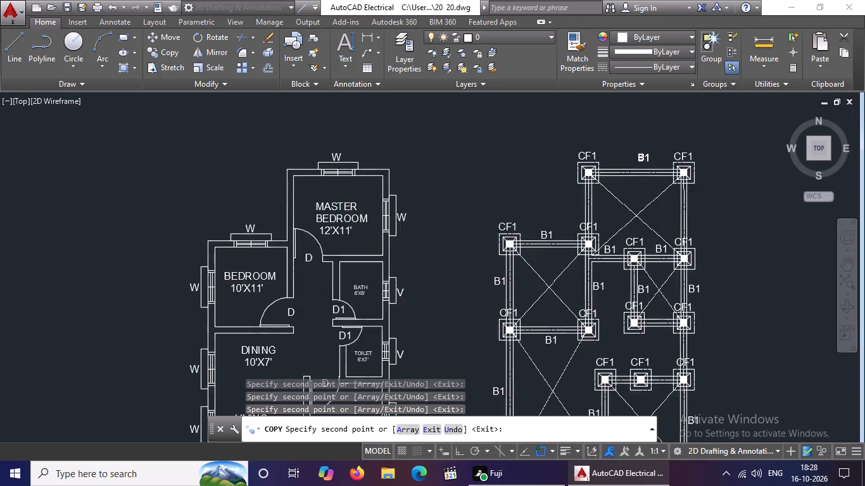
left_click(633, 167)
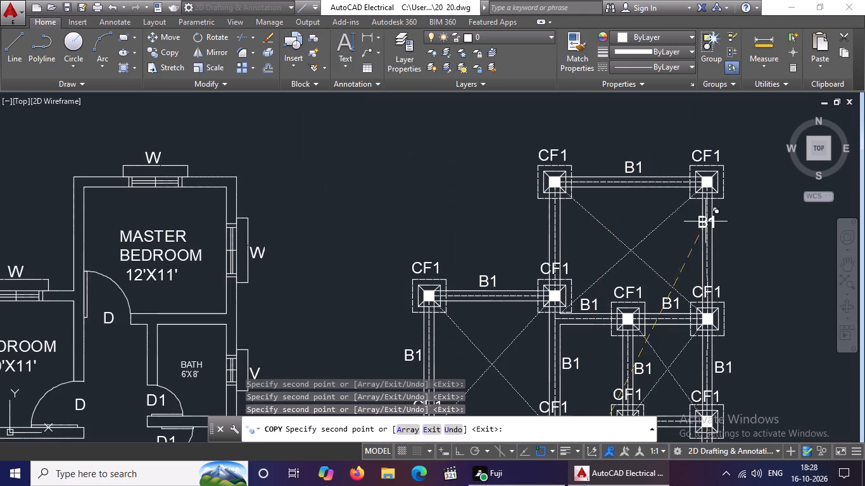
left_click(722, 249)
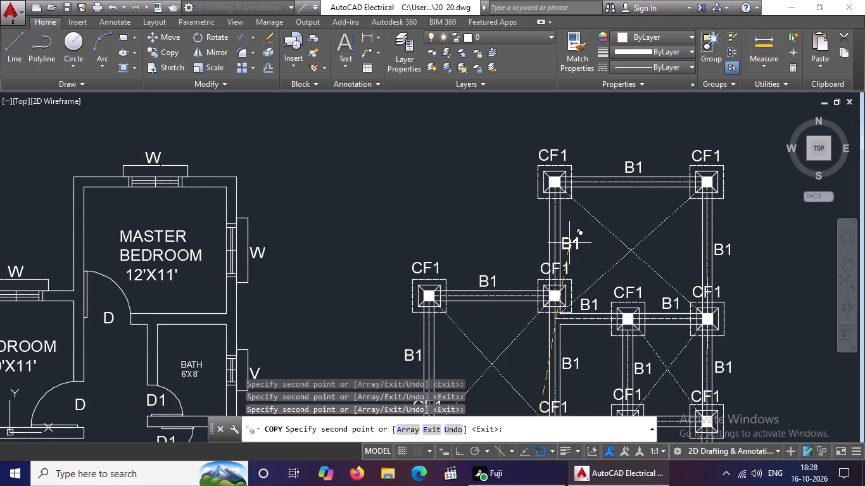
left_click(570, 244)
Copy B1 below the small right-hand bay's bottom beam and beside the vertical beam linking that bay to the lower-right bay.
scroll(648, 240, "down", 2)
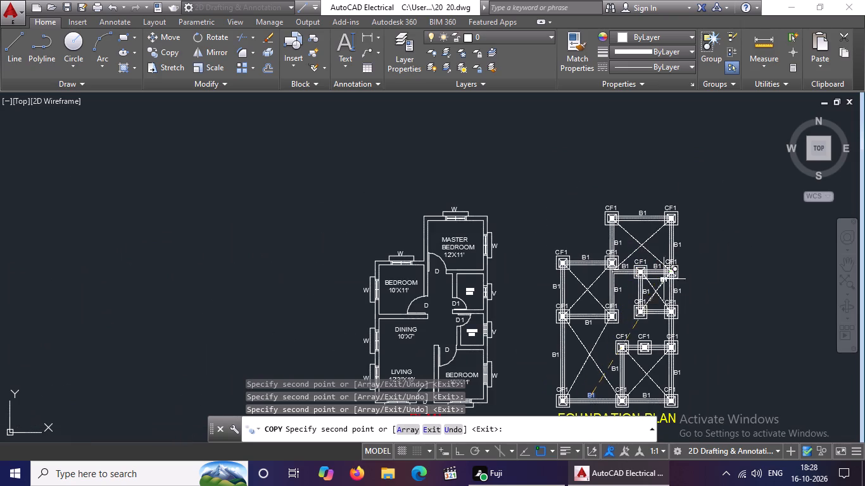
scroll(659, 328, "up", 2)
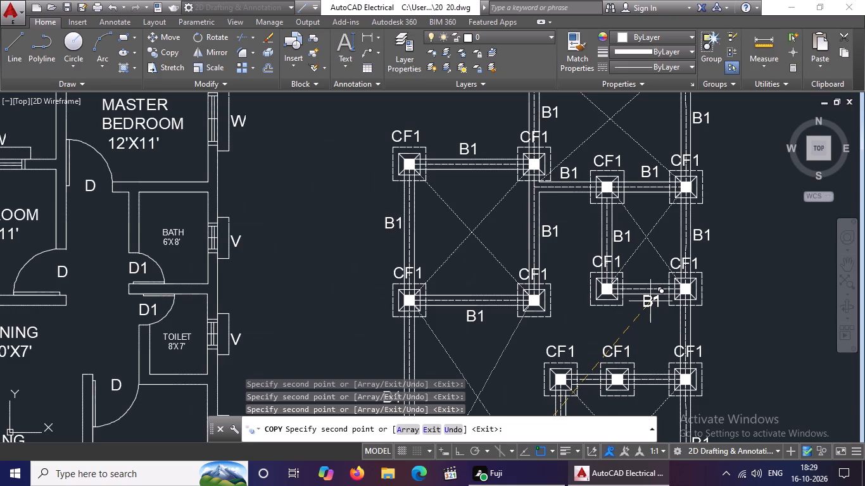
left_click(650, 301)
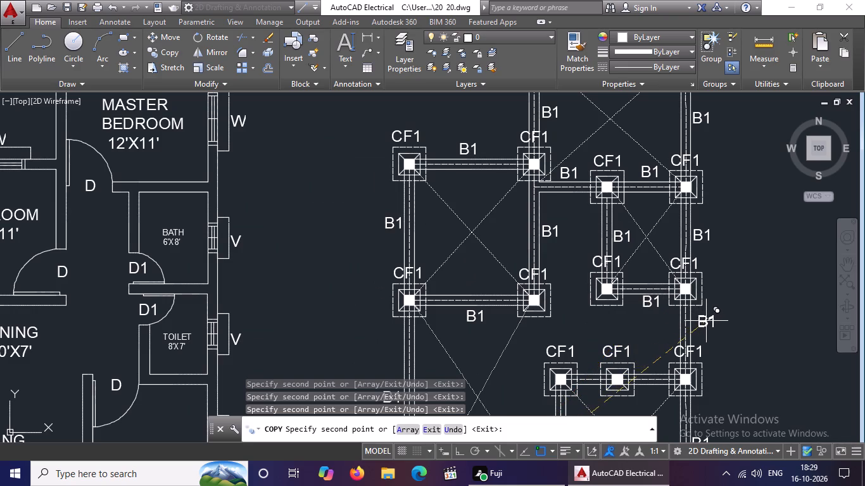
scroll(707, 321, "down", 1)
middle_click_drag(717, 300, 717, 276)
scroll(717, 289, "up", 1)
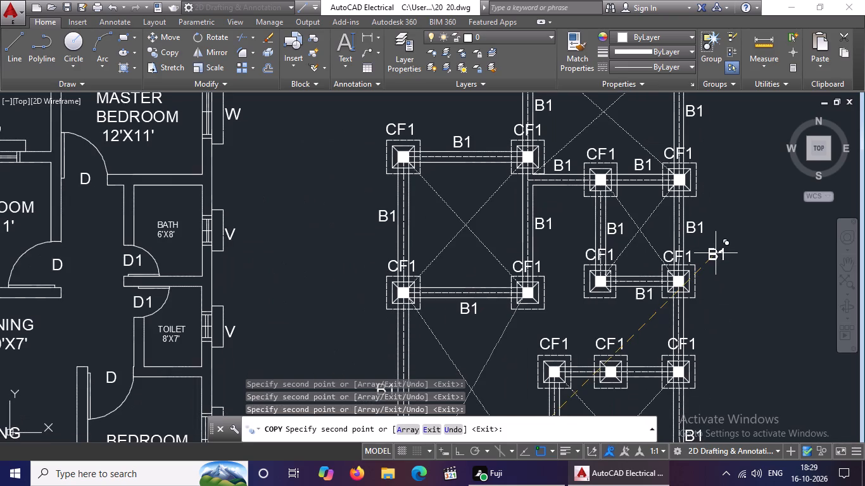
scroll(716, 253, "down", 2)
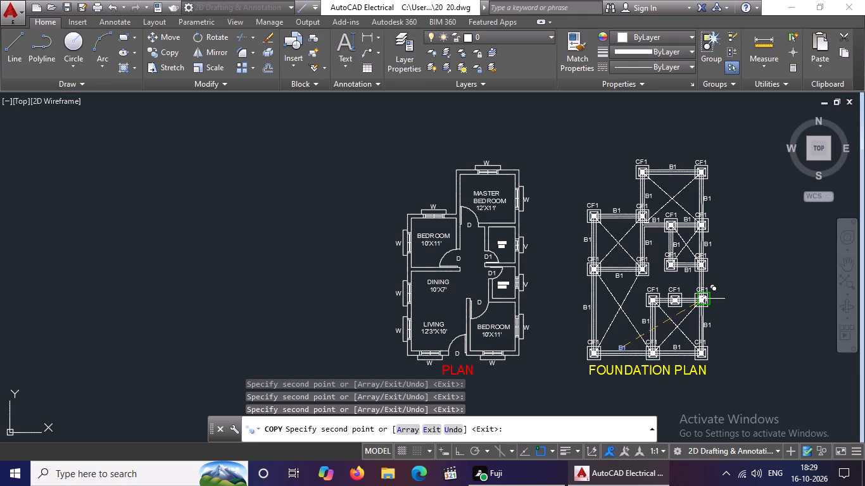
scroll(717, 282, "up", 2)
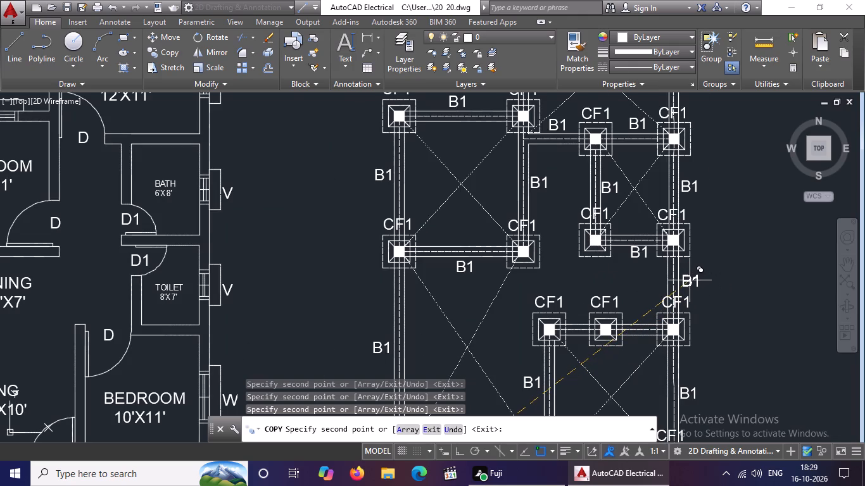
left_click(690, 280)
Copy B1 above both short beams along the lower-right bay's top edge and finish copying.
scroll(740, 285, "down", 2)
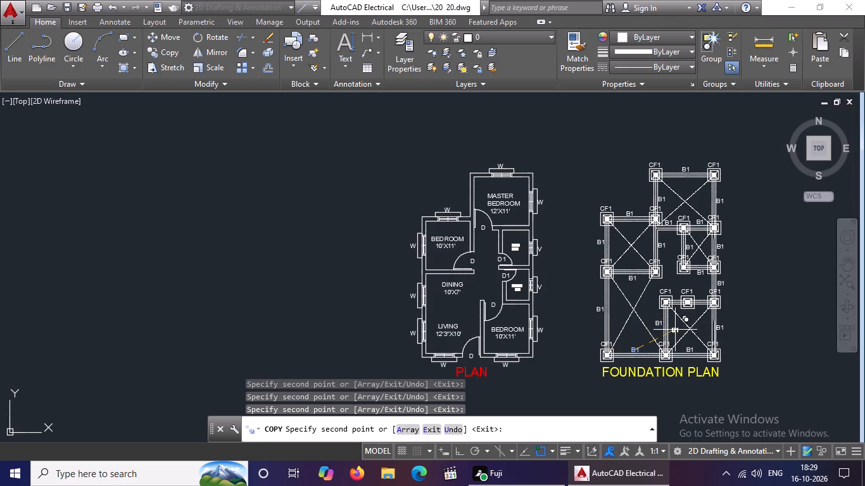
scroll(700, 302, "up", 3)
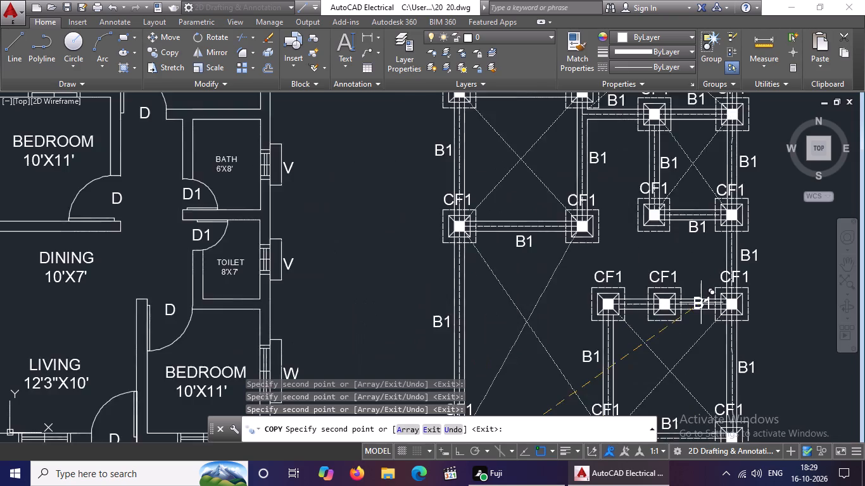
scroll(701, 302, "up", 1)
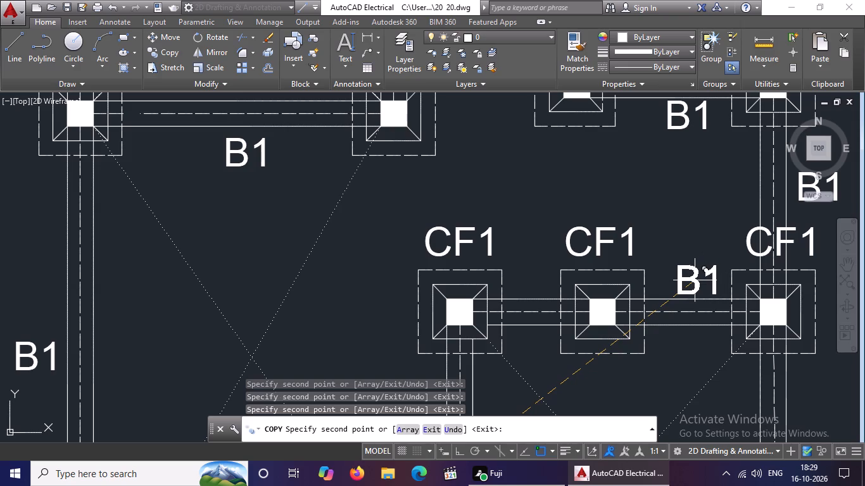
left_click(693, 281)
left_click(531, 283)
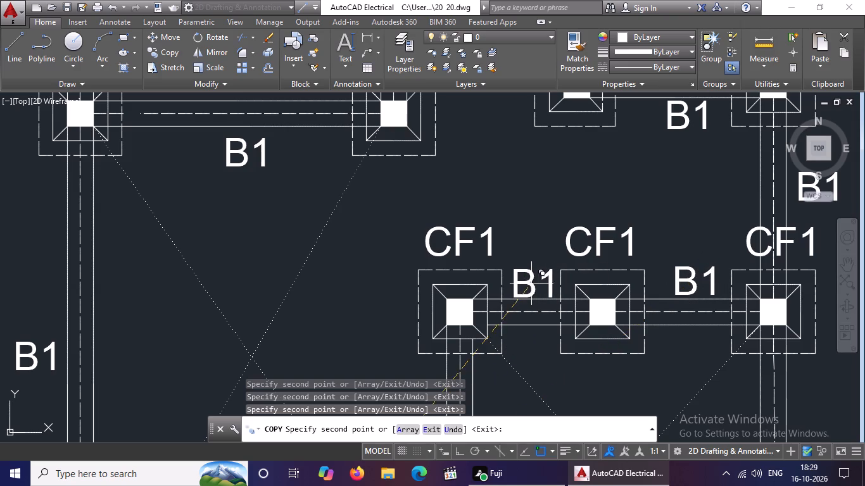
scroll(571, 248, "down", 4)
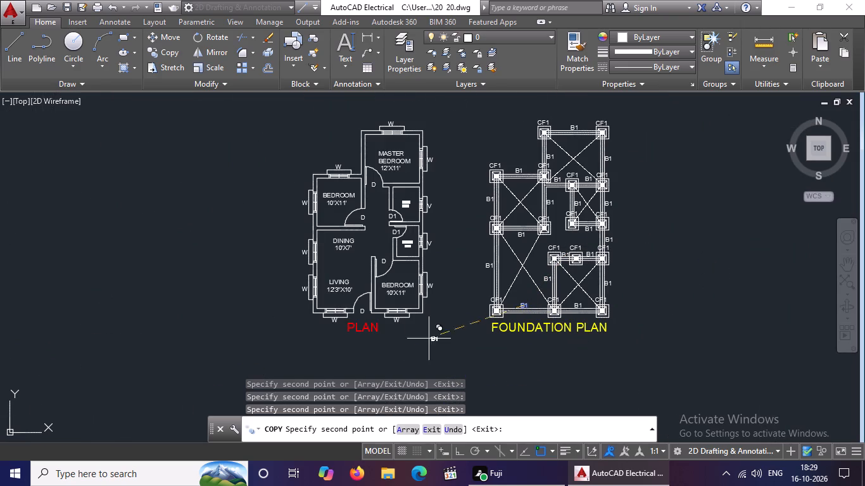
key("Escape")
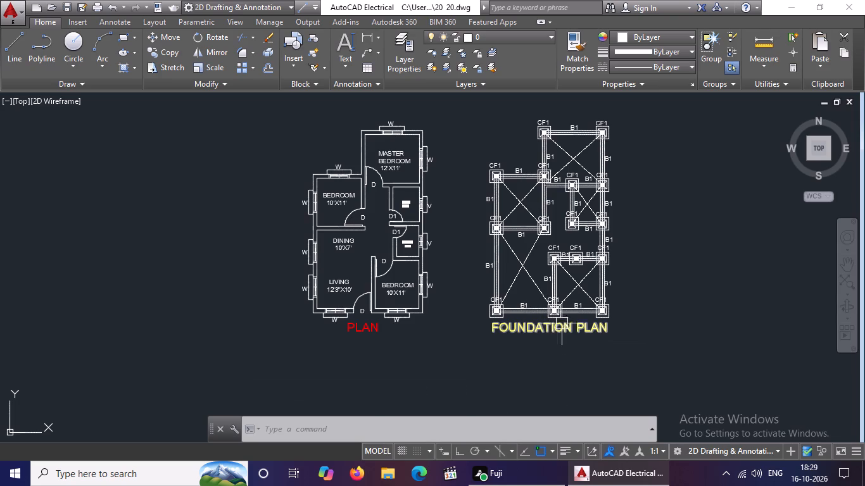
Examine the foundation plan's CF1 and B1 labels and compare its layout with the floor plan.
scroll(627, 262, "up", 1)
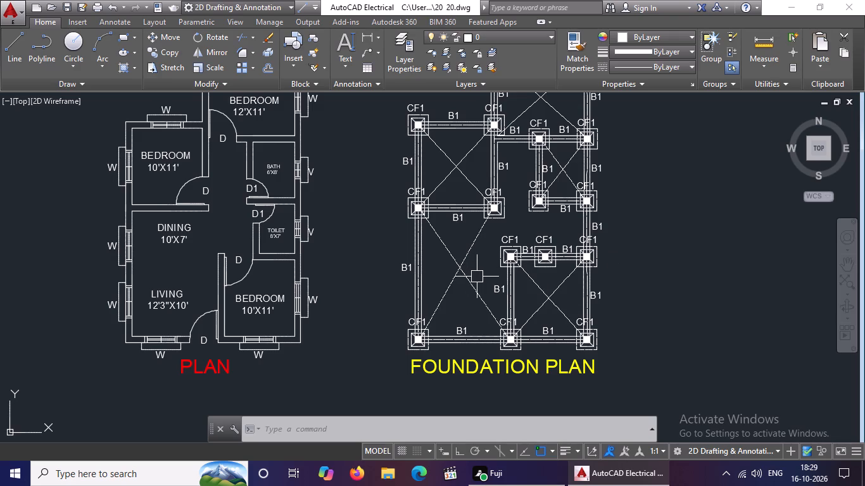
scroll(477, 277, "down", 1)
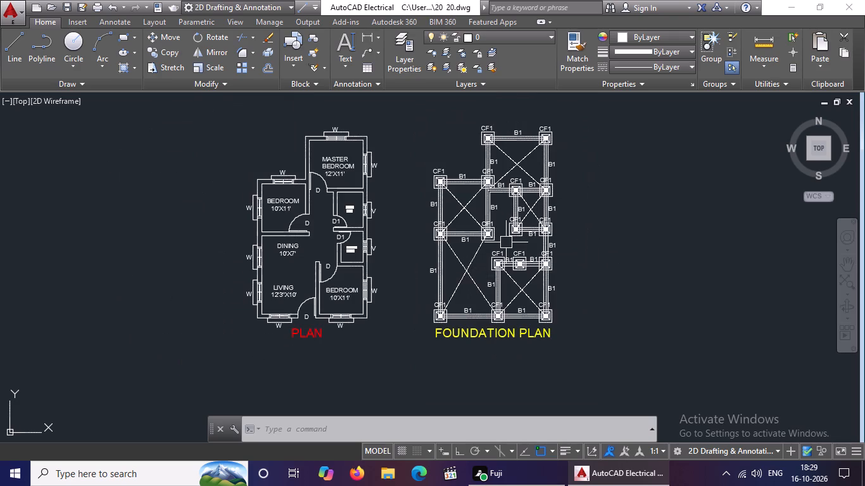
middle_click_drag(506, 242, 506, 306)
scroll(486, 314, "up", 2)
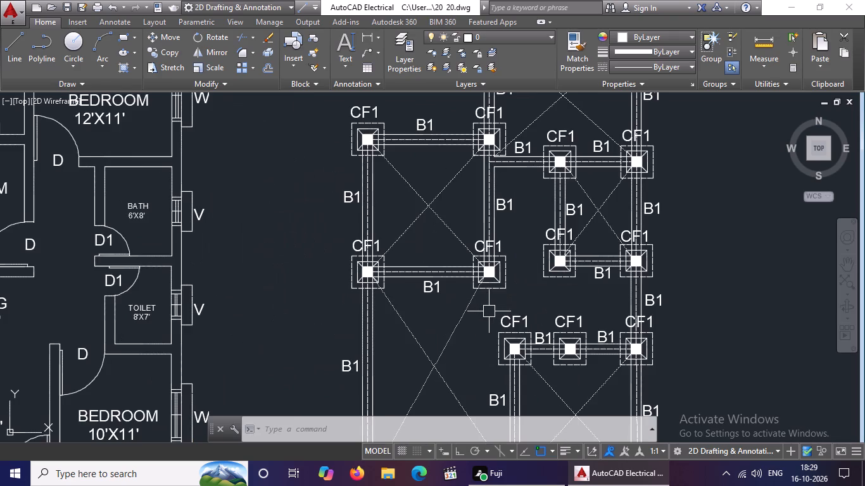
scroll(496, 307, "down", 2)
middle_click_drag(512, 372, 521, 345)
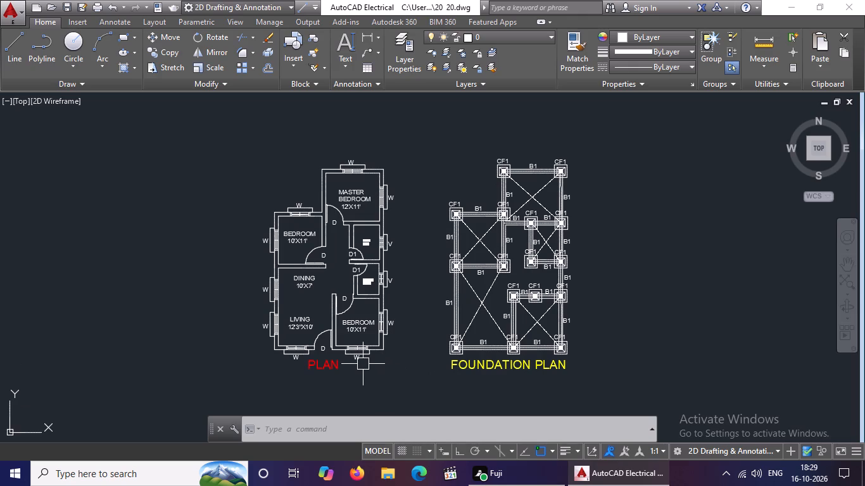
scroll(482, 369, "up", 1)
scroll(498, 361, "down", 1)
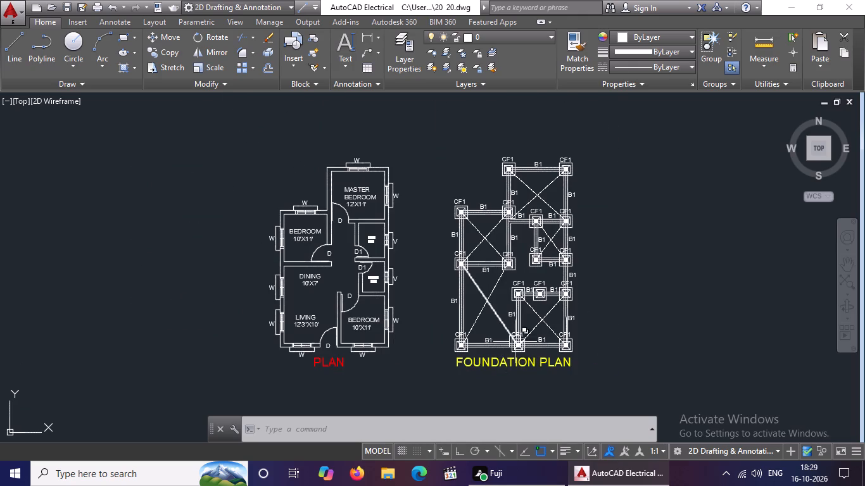
Move the whole foundation plan, including its labels and title, closer to the floor plan.
left_click_drag(422, 124, 426, 134)
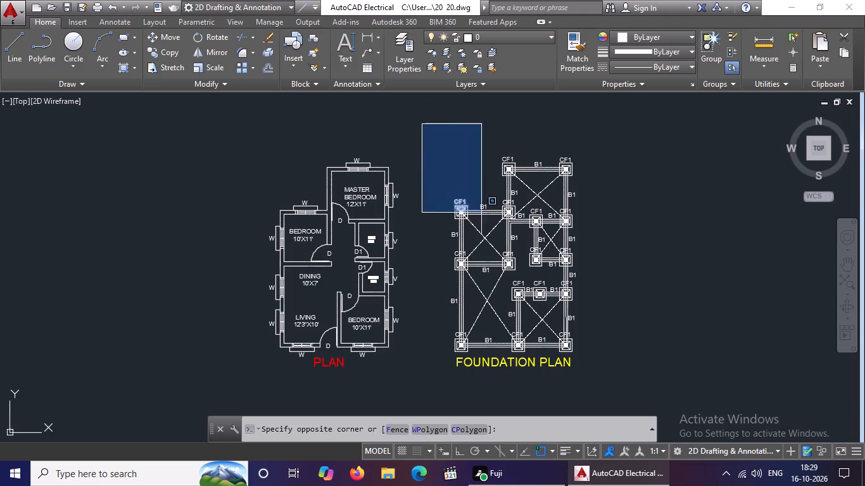
left_click(636, 383)
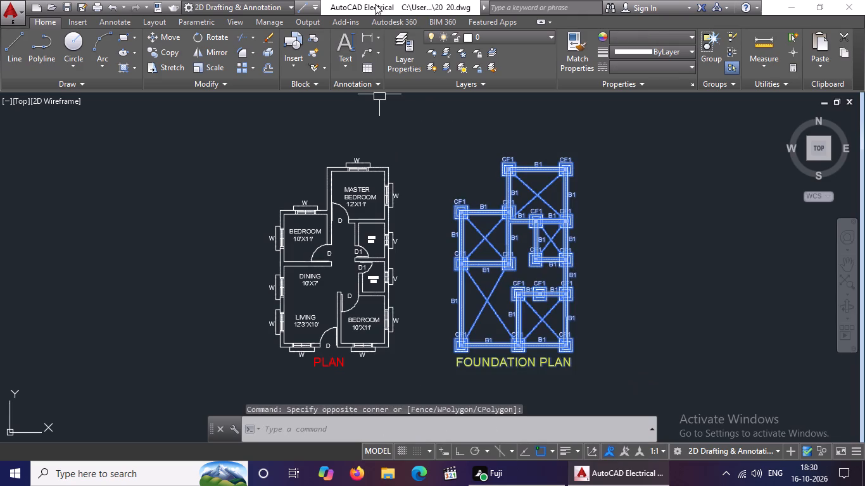
left_click(172, 34)
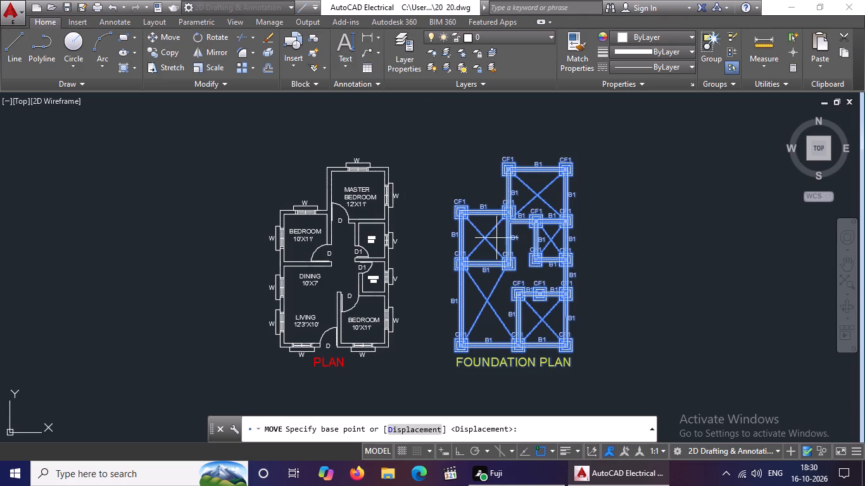
left_click(524, 278)
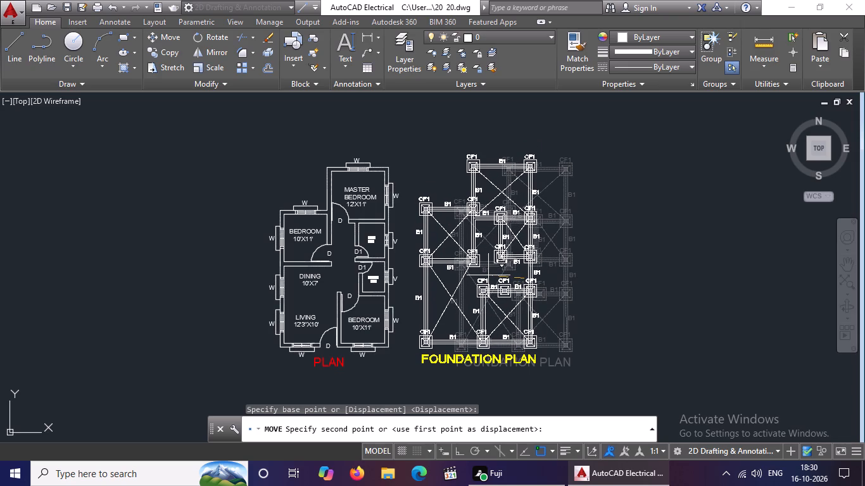
left_click(488, 275)
key("Escape")
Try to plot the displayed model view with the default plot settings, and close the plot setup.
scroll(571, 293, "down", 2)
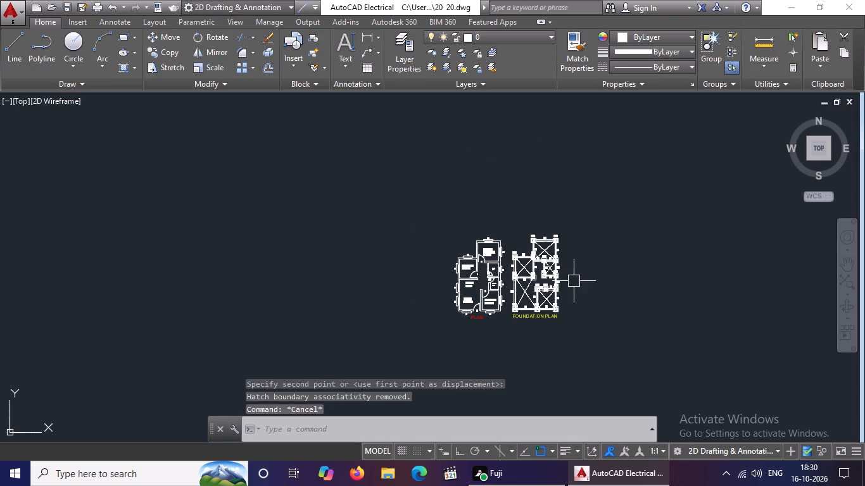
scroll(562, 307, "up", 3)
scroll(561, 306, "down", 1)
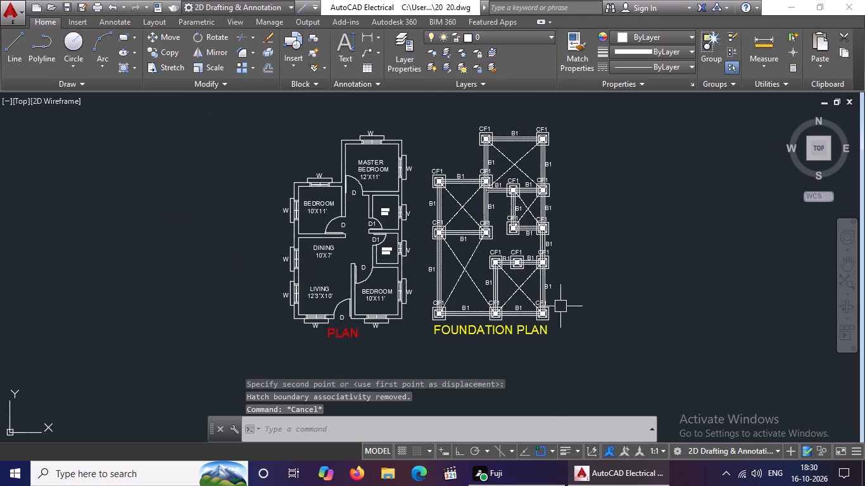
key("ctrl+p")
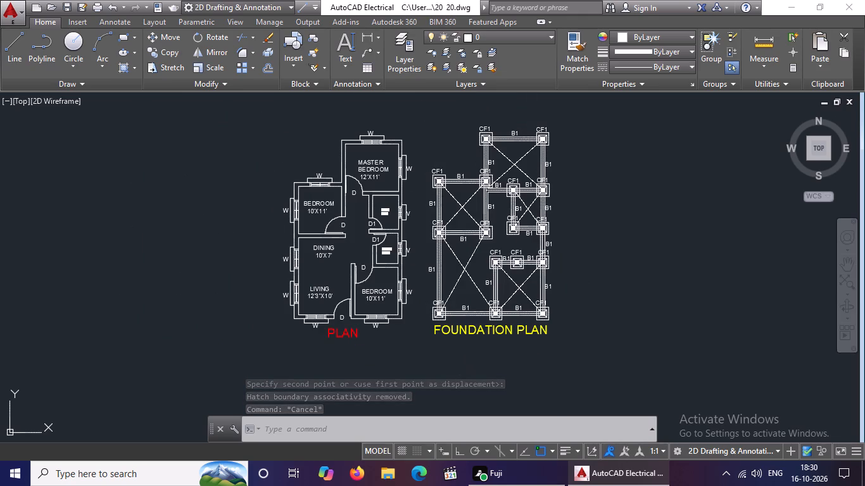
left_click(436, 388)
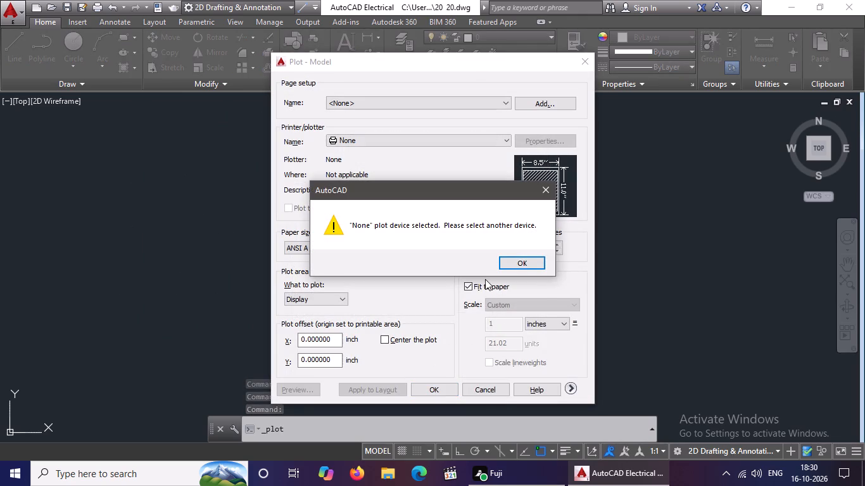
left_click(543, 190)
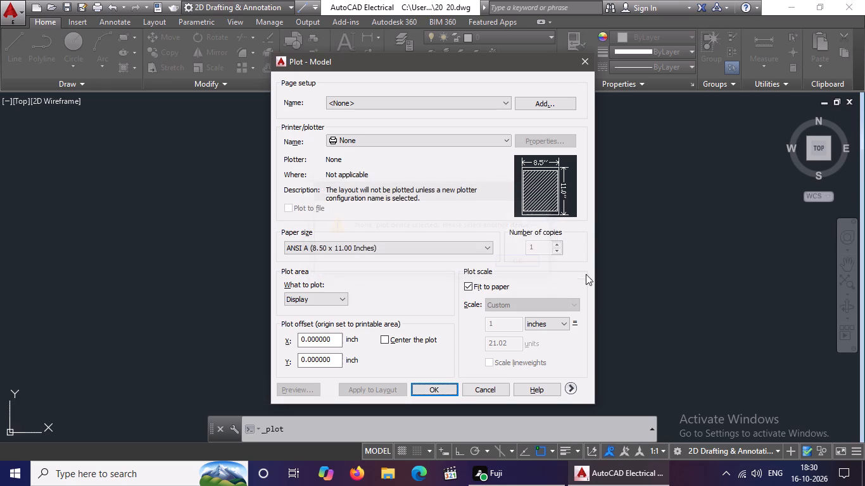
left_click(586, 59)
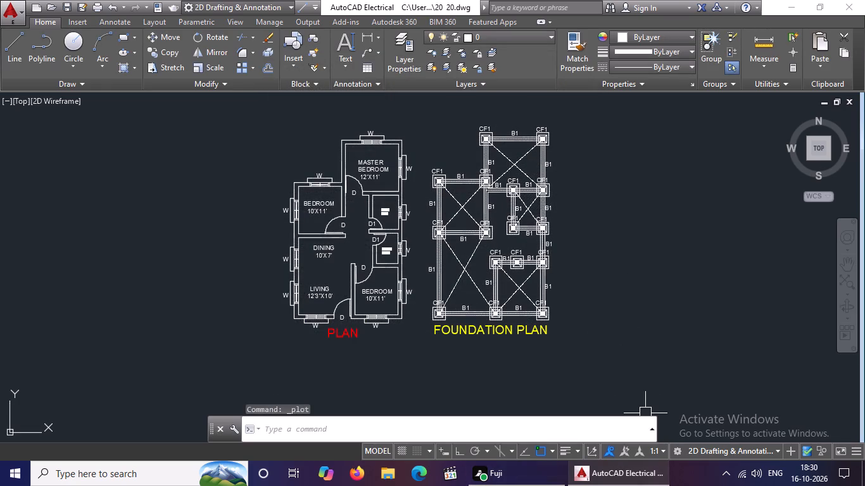
Save the drawing as 20 20.dwg in the Nayana folder on the Desktop, replacing the existing file.
left_click(18, 16)
left_click(87, 170)
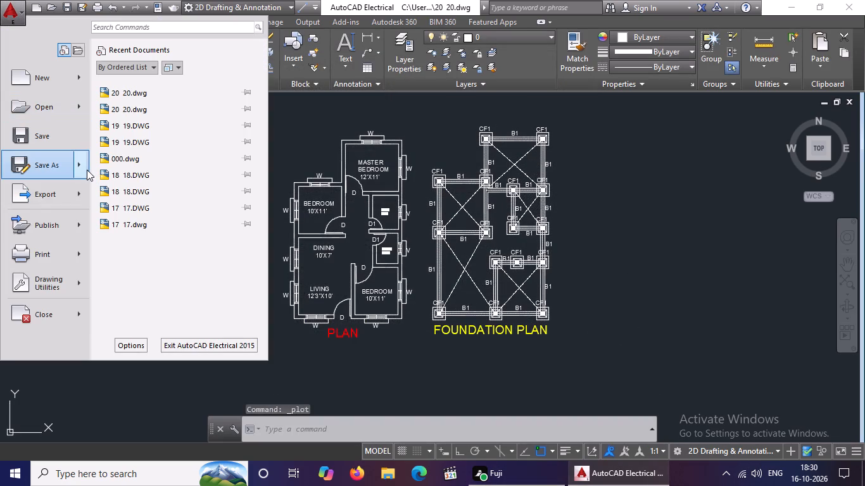
left_click(138, 84)
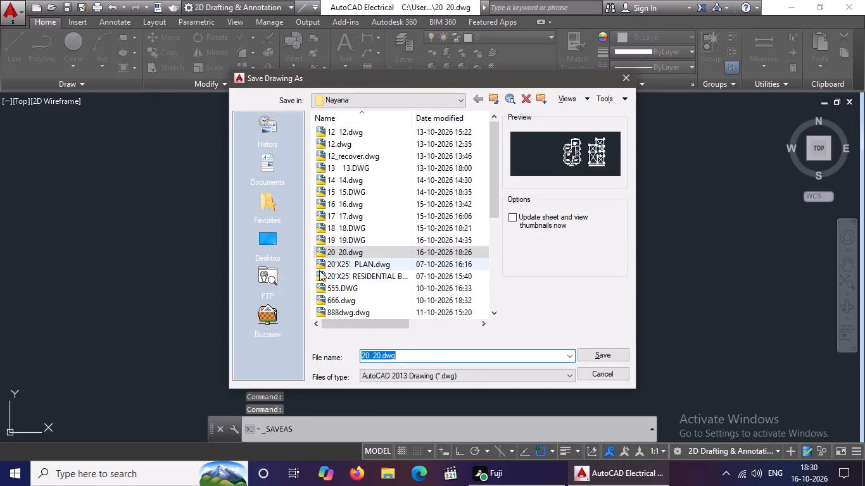
left_click(258, 240)
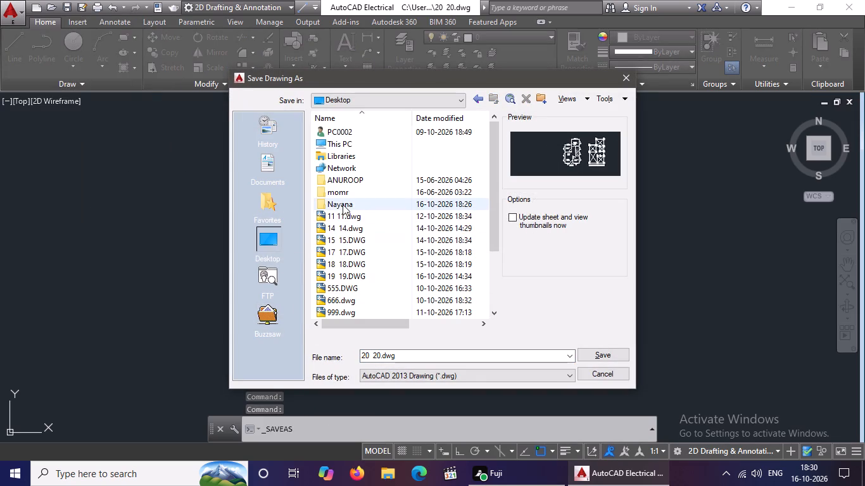
left_click(343, 204)
left_click(588, 351)
left_click(588, 351)
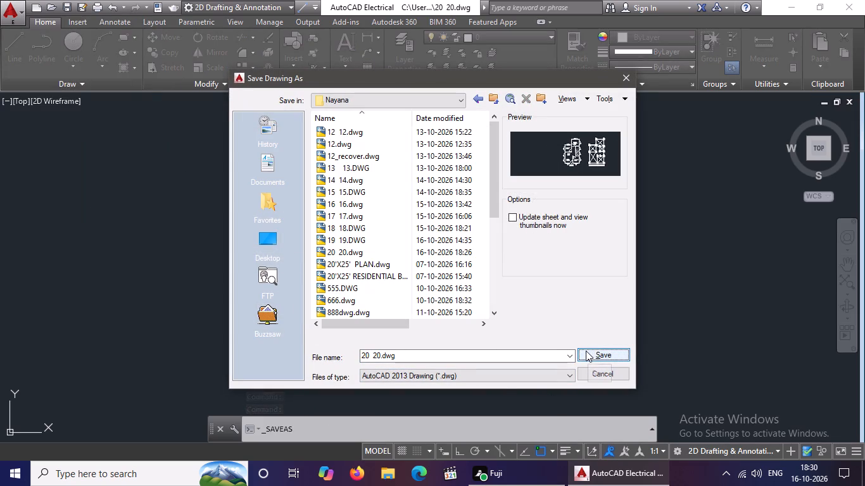
left_click(576, 351)
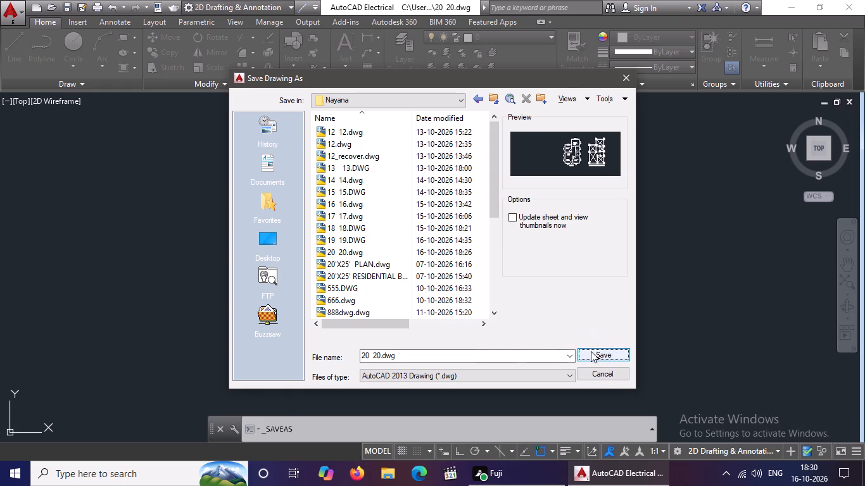
left_click(593, 351)
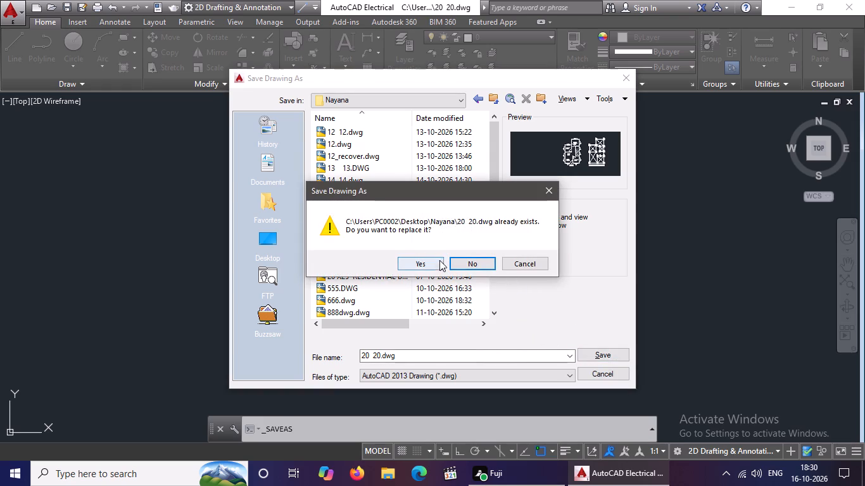
left_click(422, 265)
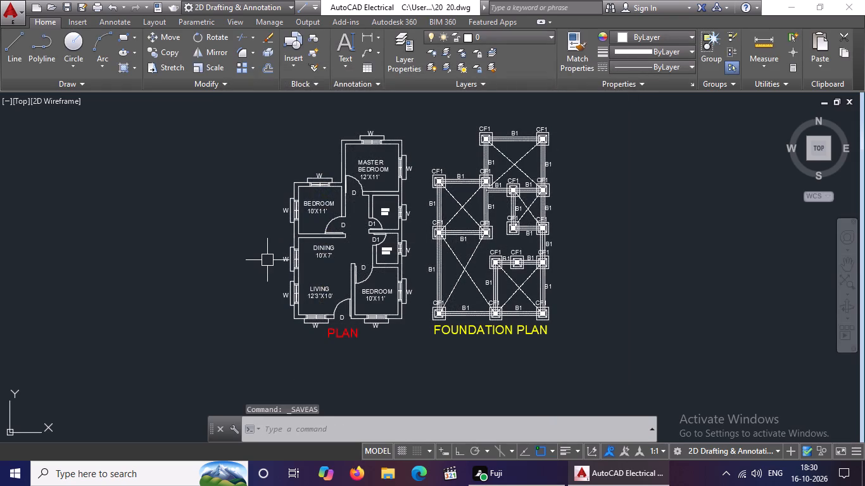
Set up a plot with the previous plot's settings, window both plans with their titles as the plot area, and preview it.
key("ctrl+p")
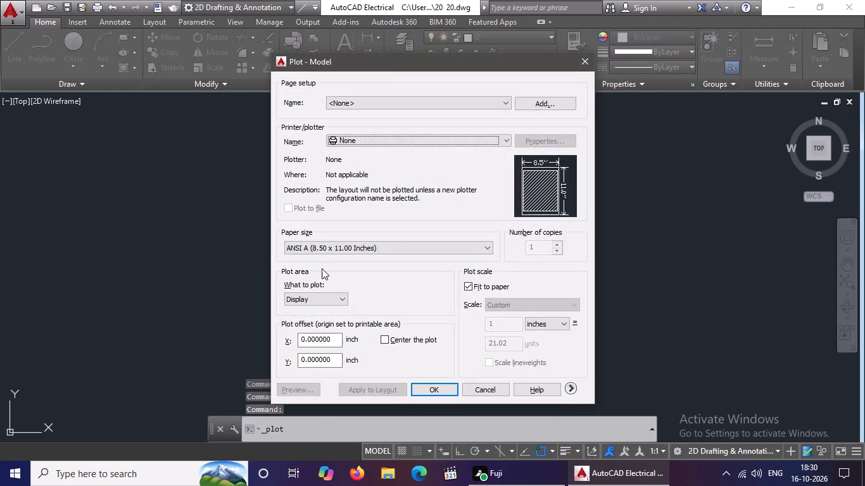
left_click(453, 97)
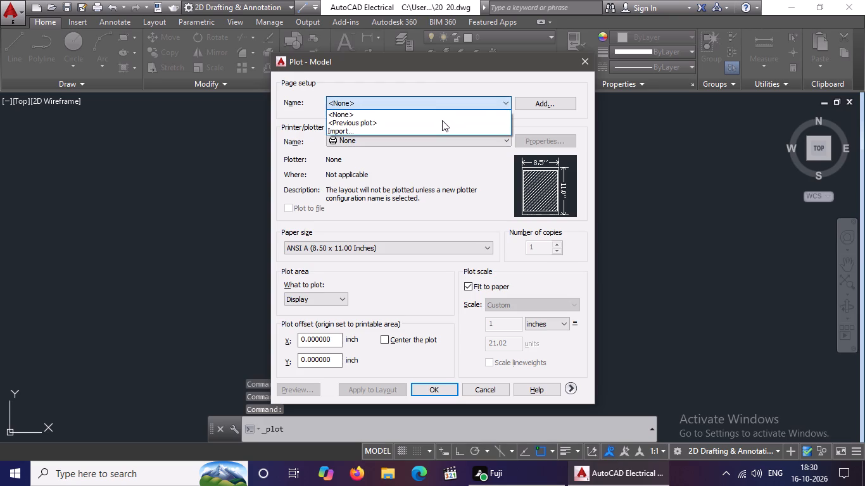
left_click(441, 120)
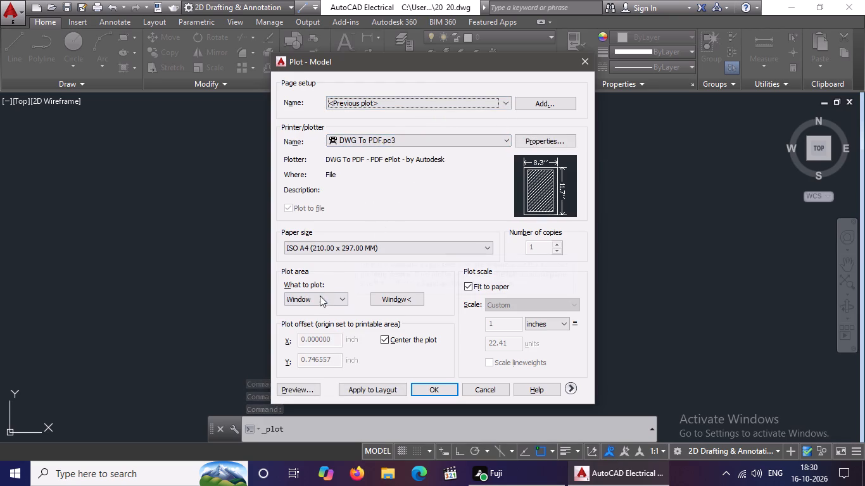
left_click(410, 297)
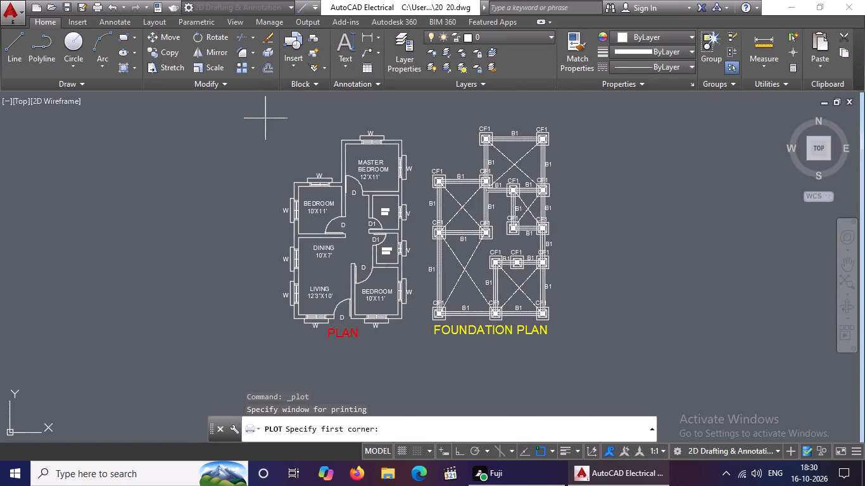
left_click(275, 122)
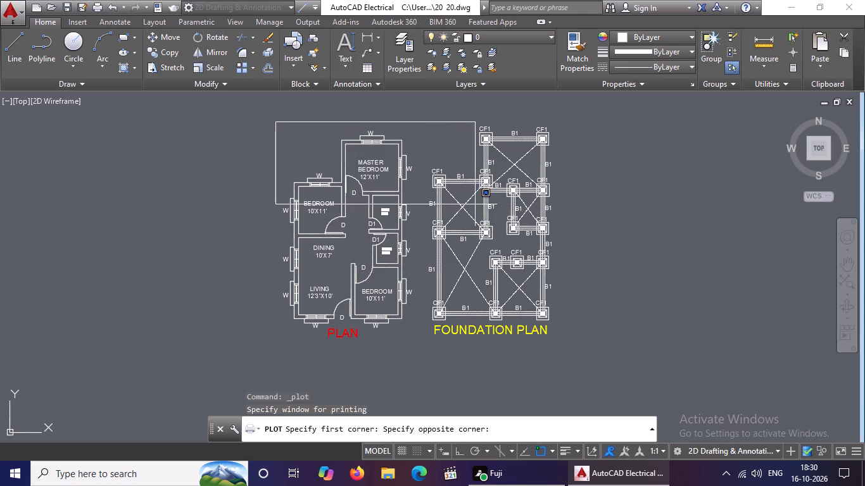
left_click(561, 347)
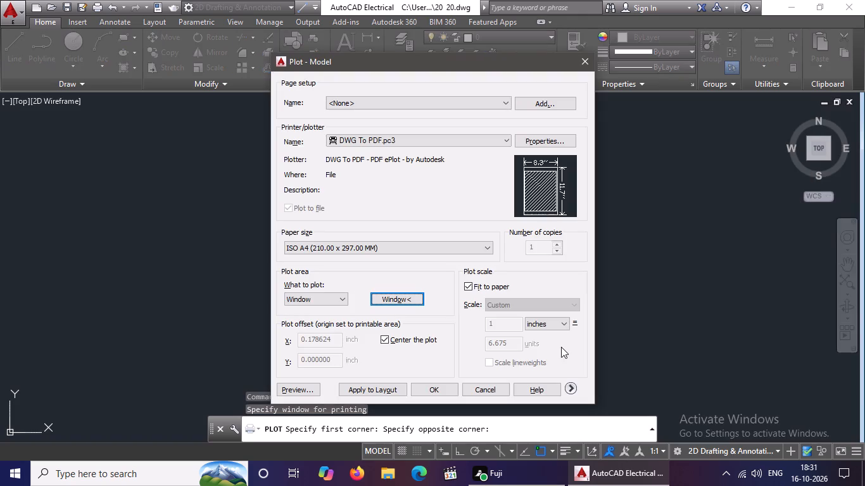
left_click(293, 387)
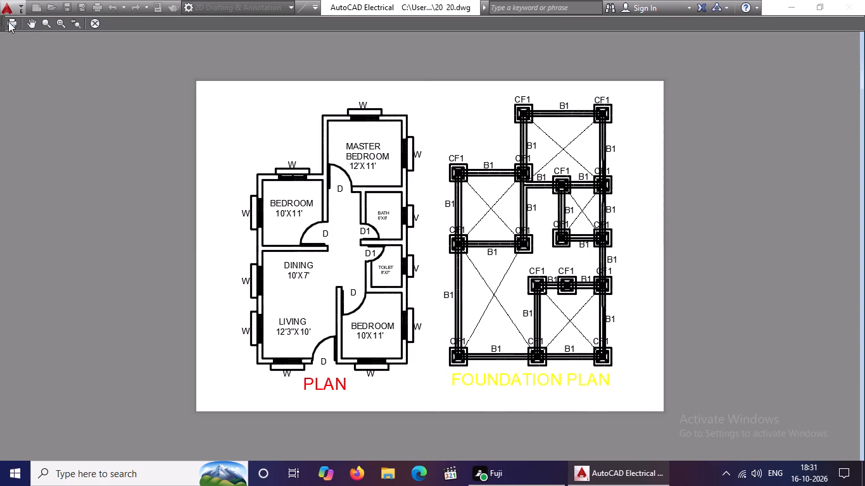
Plot the previewed sheet to 20 20-Model.pdf in the Nayana folder on the Desktop.
left_click(8, 21)
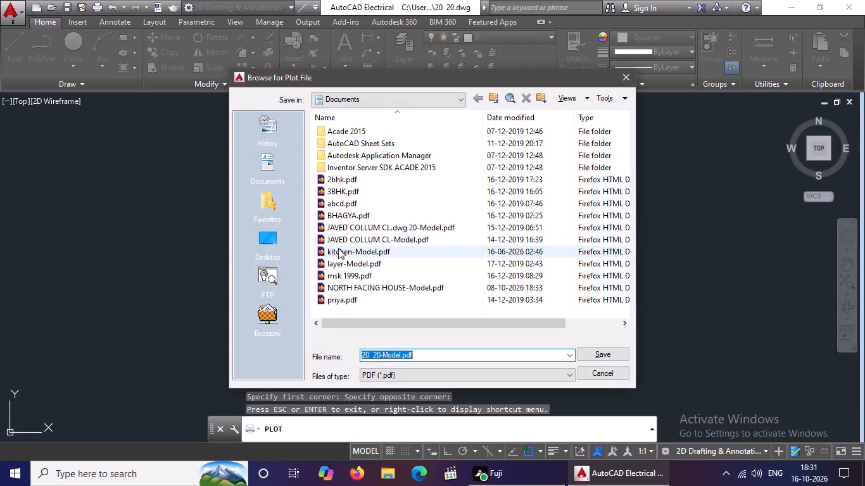
left_click(265, 236)
left_click(338, 202)
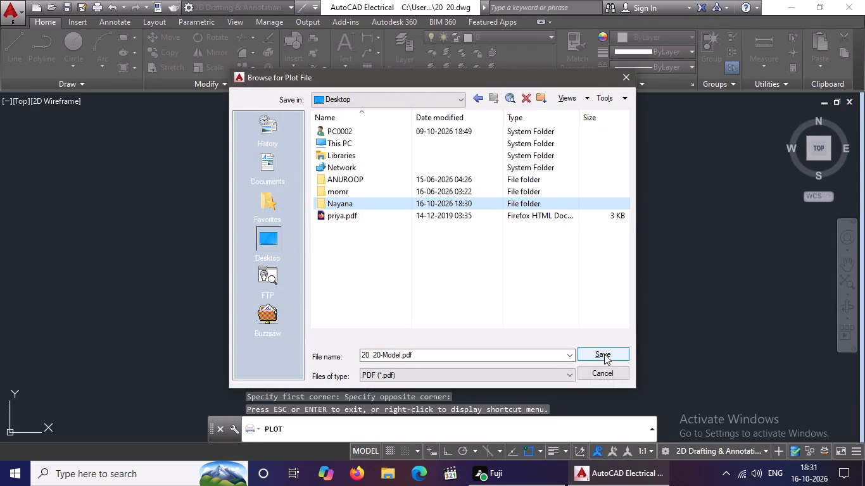
left_click(265, 238)
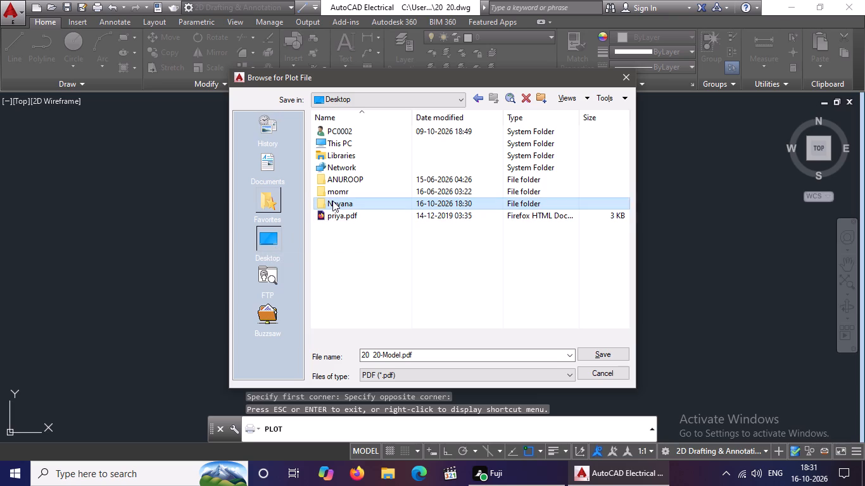
left_click(333, 200)
left_click(613, 356)
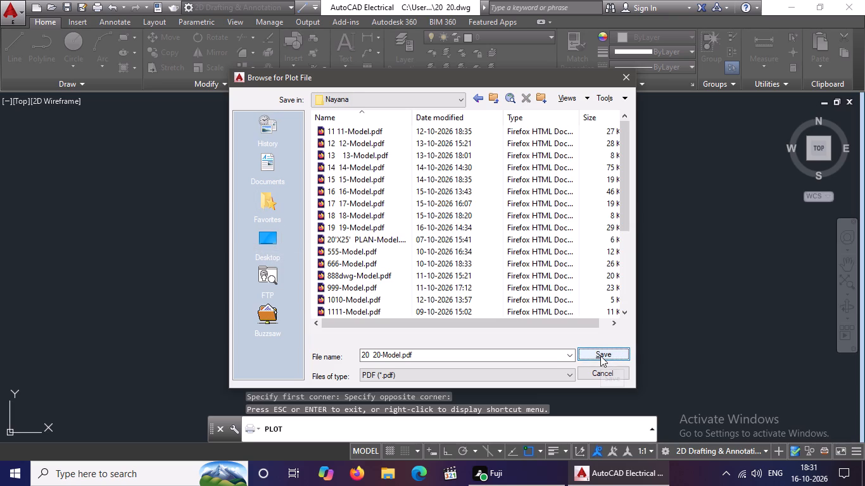
left_click(600, 355)
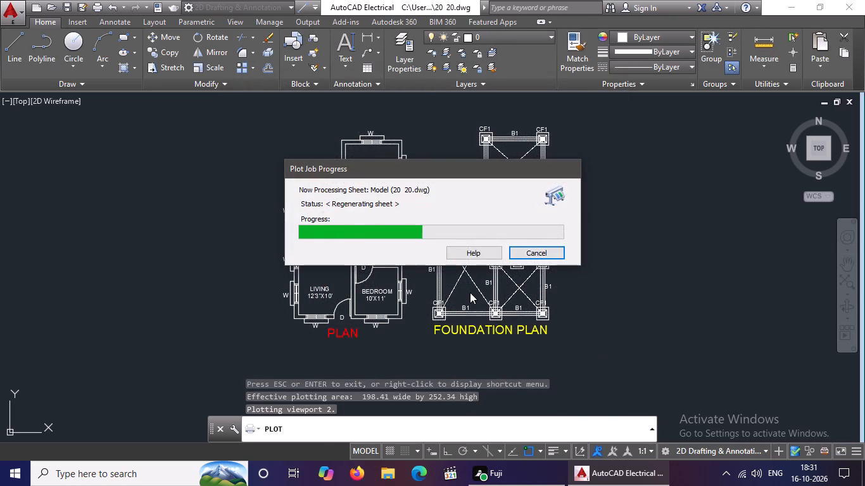
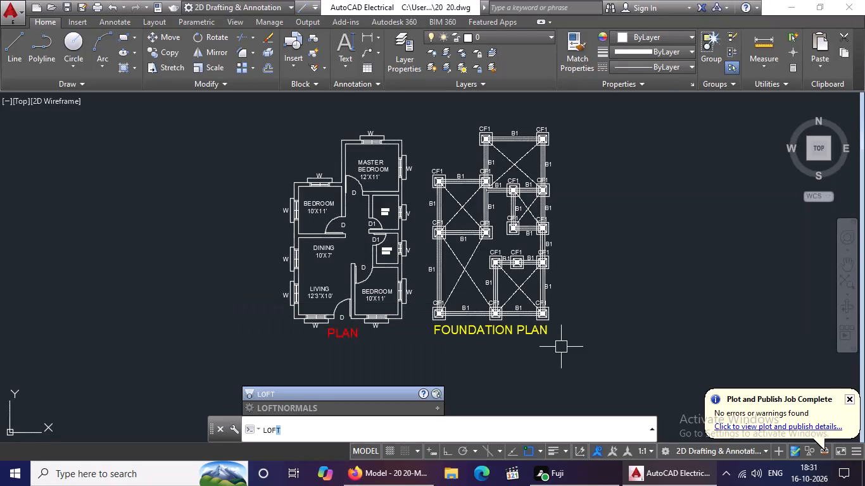
Turn off the drawing session's log file recording with the LOGFILEOFF command.
key("BackSpace")
key("f")
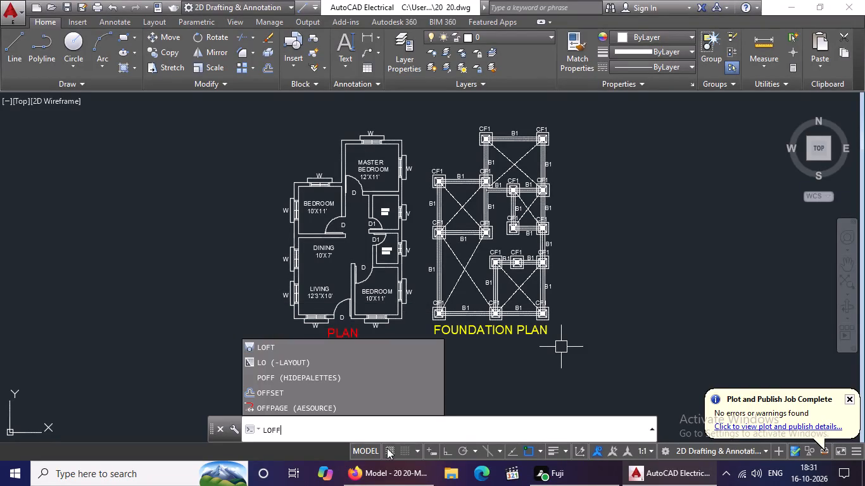
key("BackSpace")
key("BackSpace")
key("g")
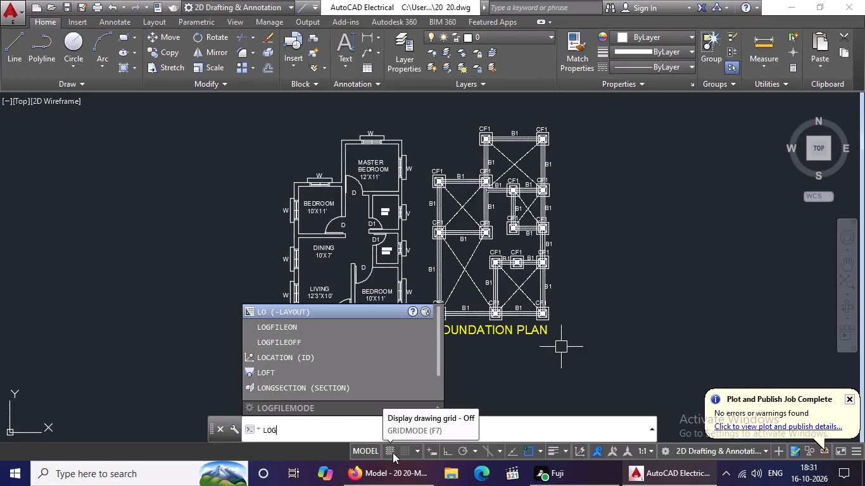
left_click(274, 330)
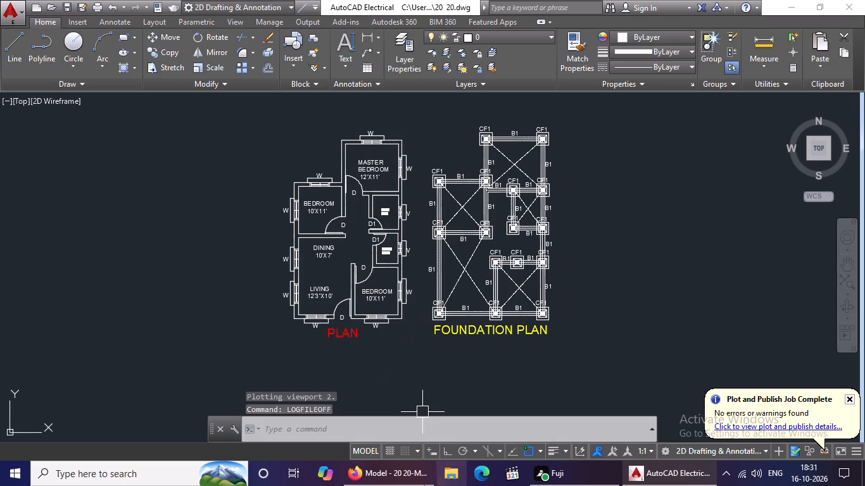